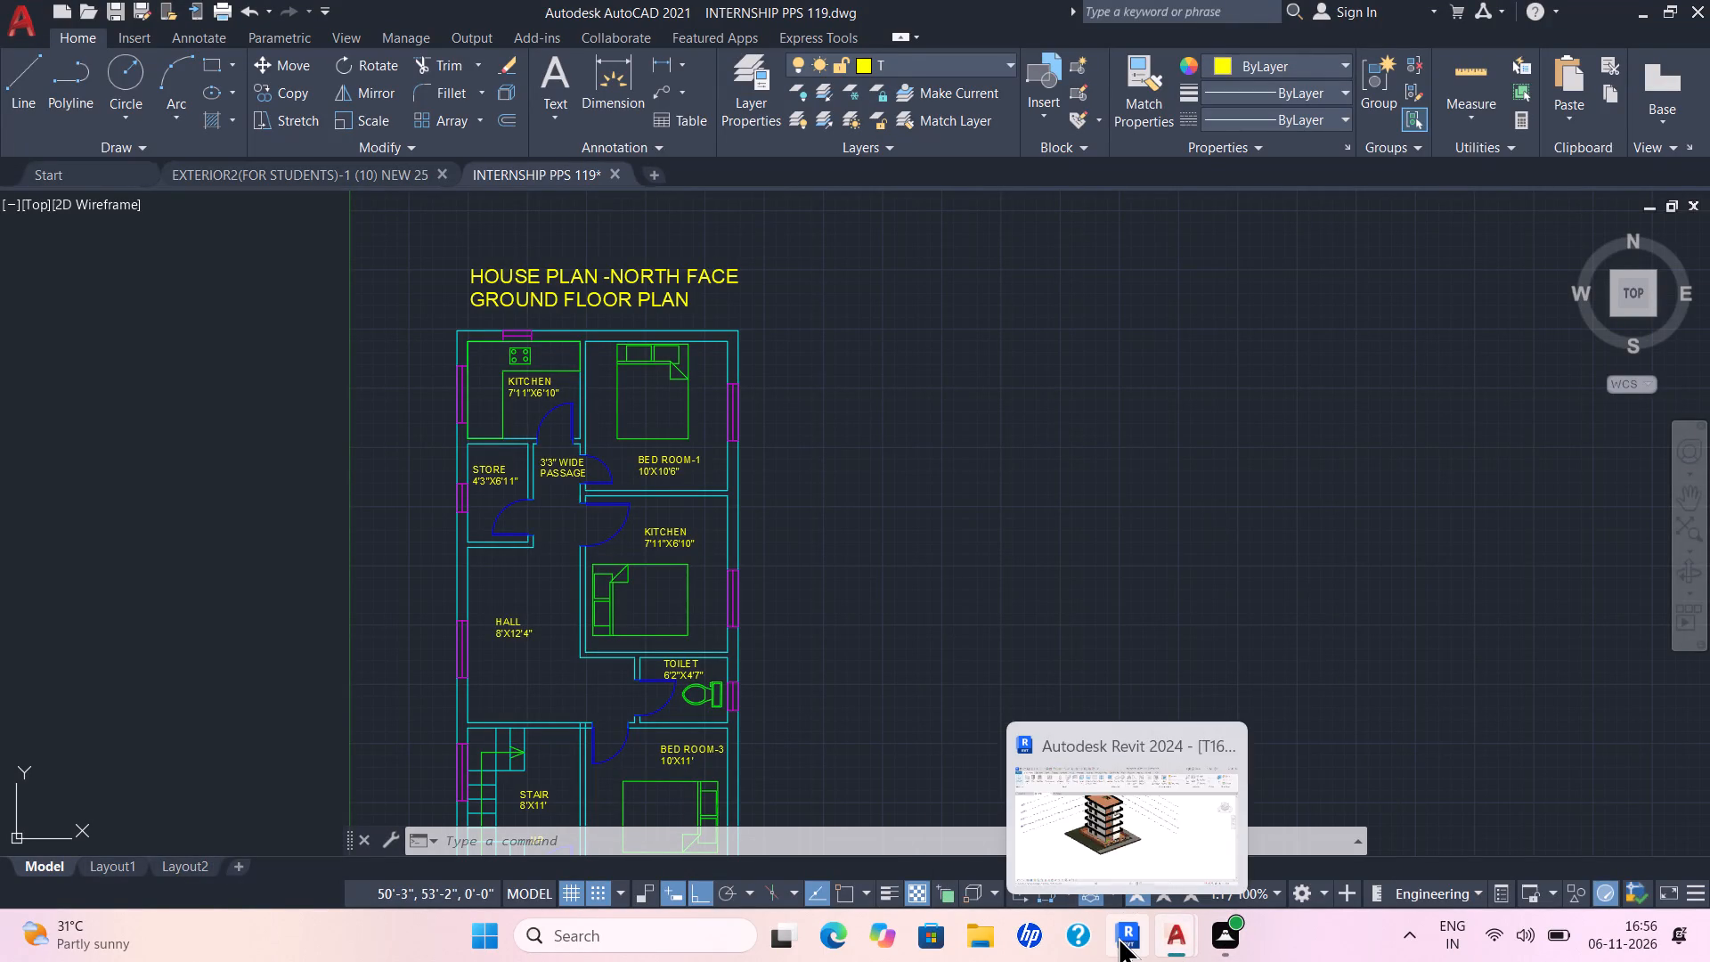
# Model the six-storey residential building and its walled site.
# Switch from AutoCAD to the T16 building project open in Revit.
pyautogui.click(1150, 837)
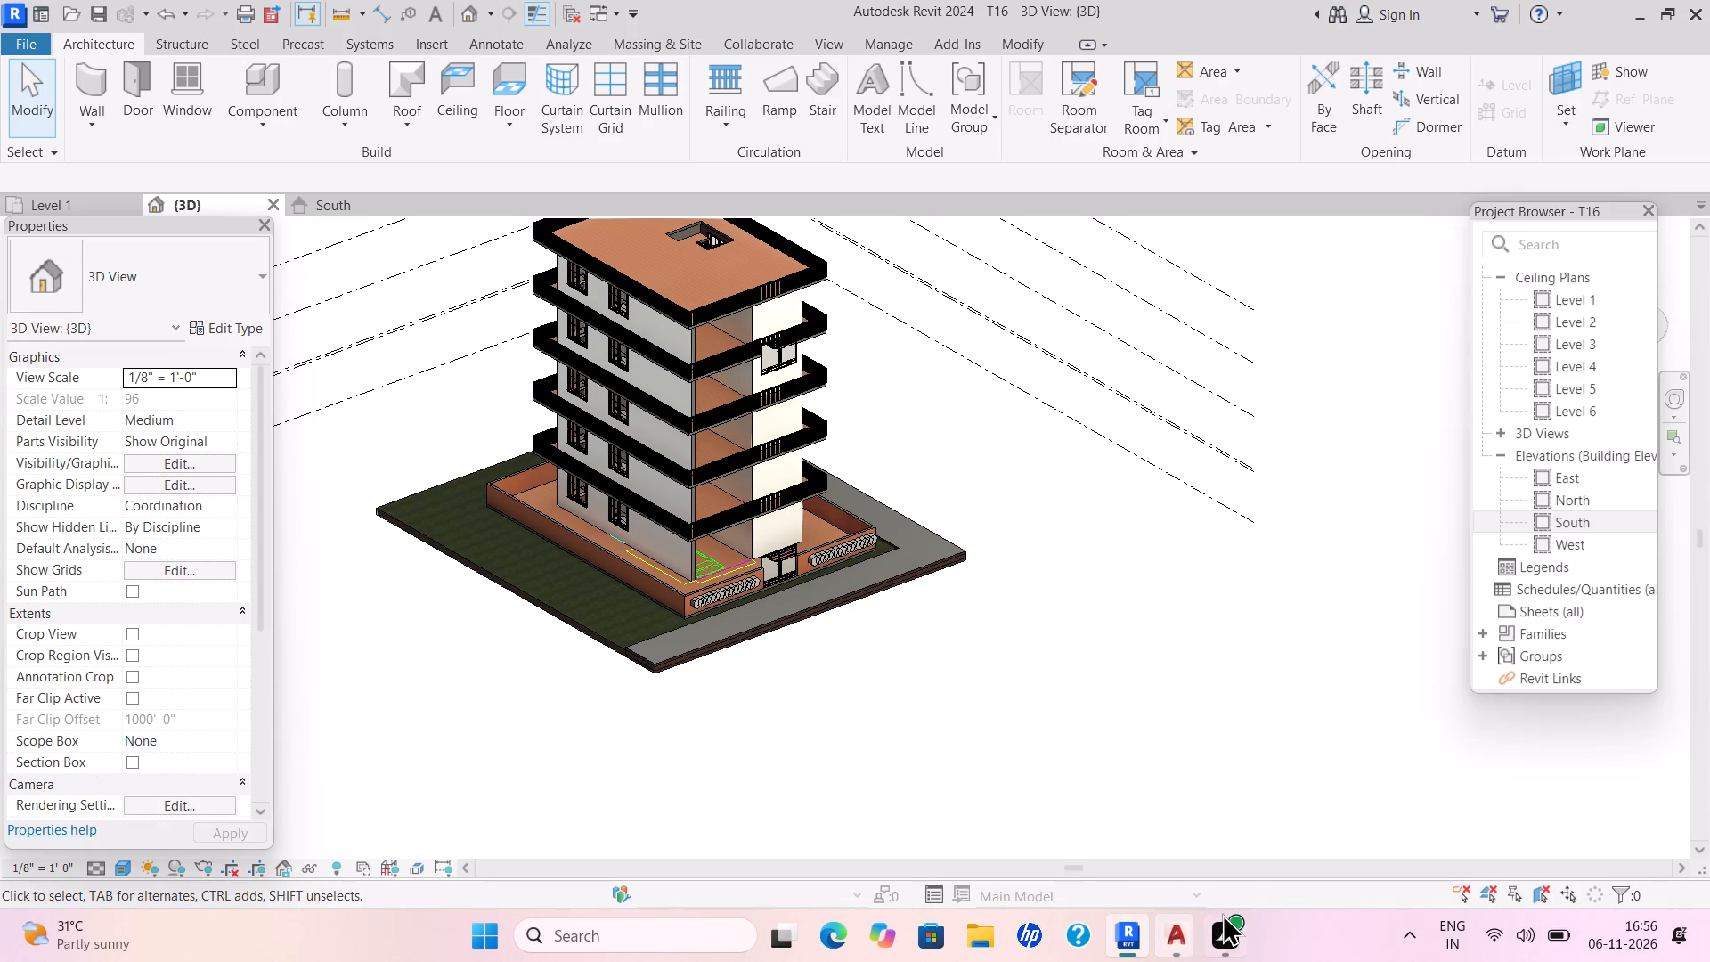
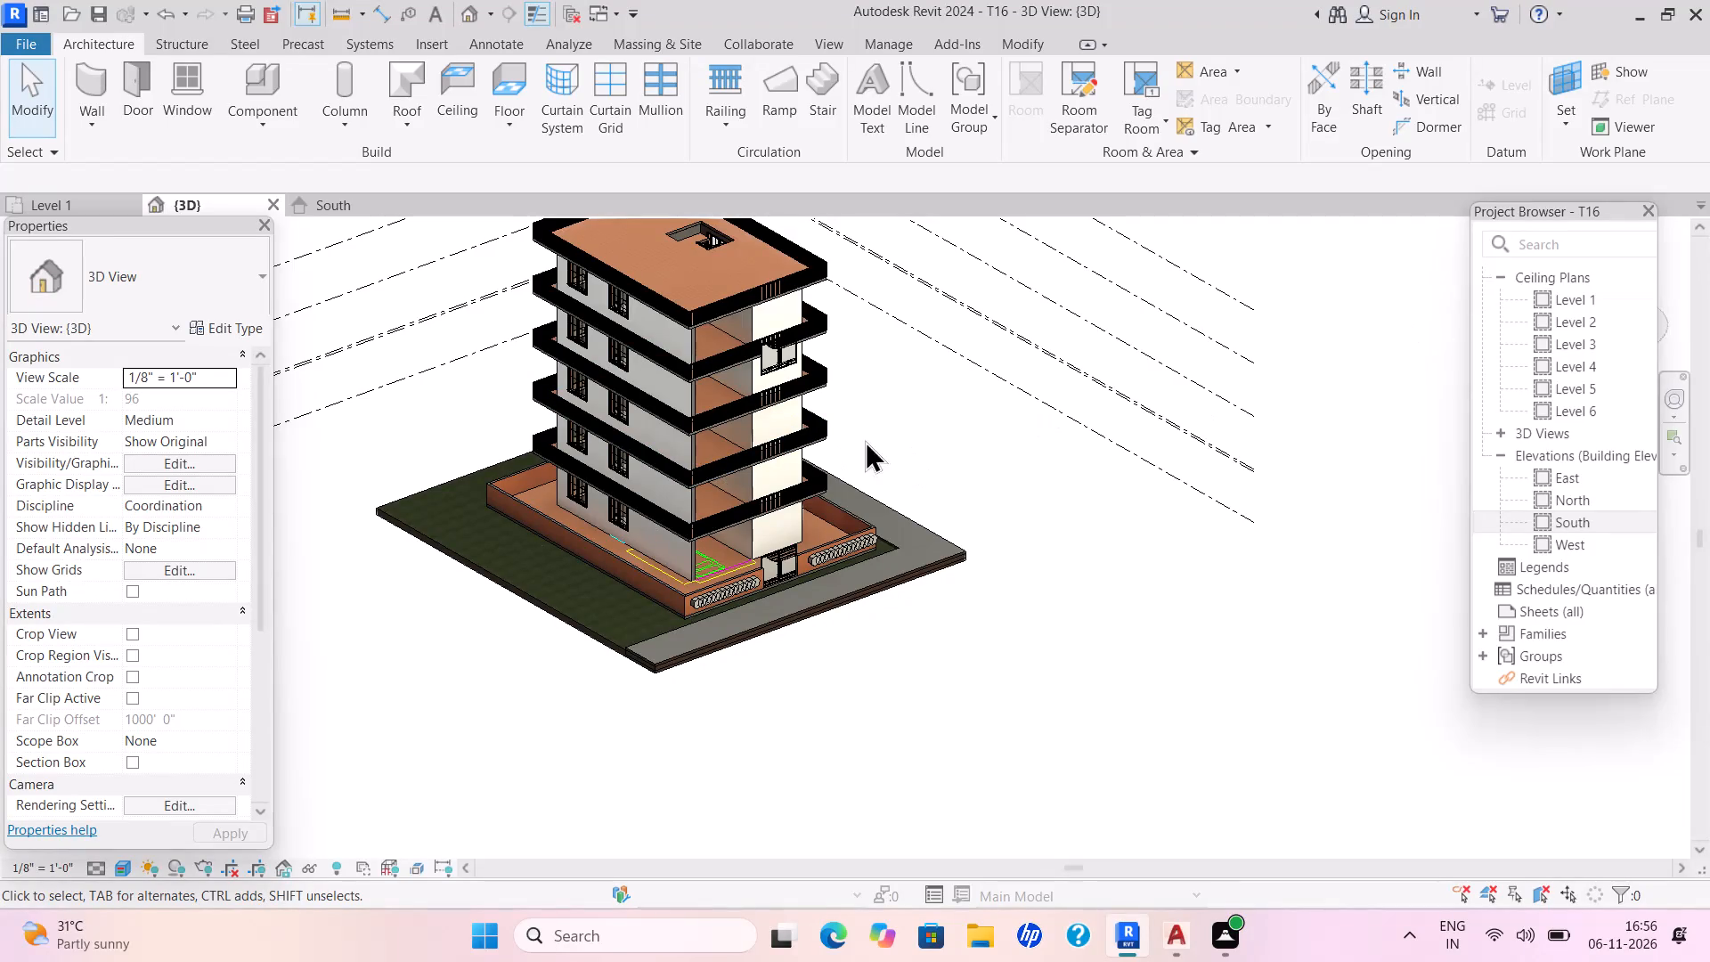
# Close all open views of the T16 project: South, {3D} and Level 1.
pyautogui.click(416, 206)
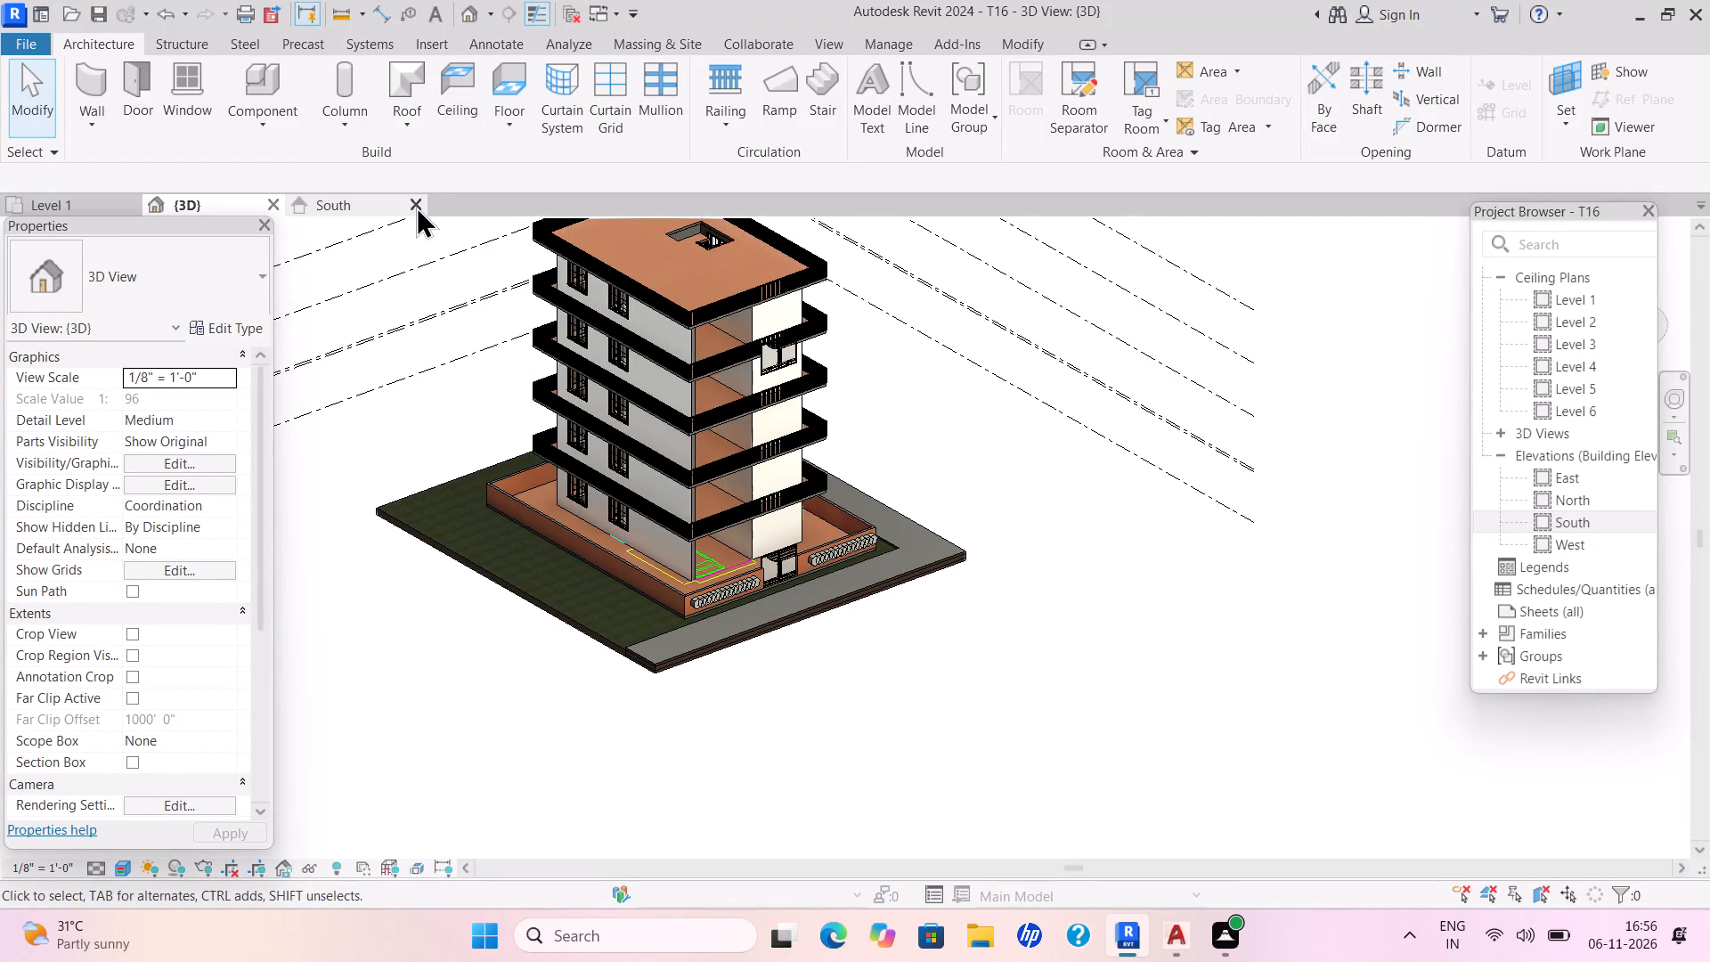
pyautogui.click(276, 200)
pyautogui.click(132, 204)
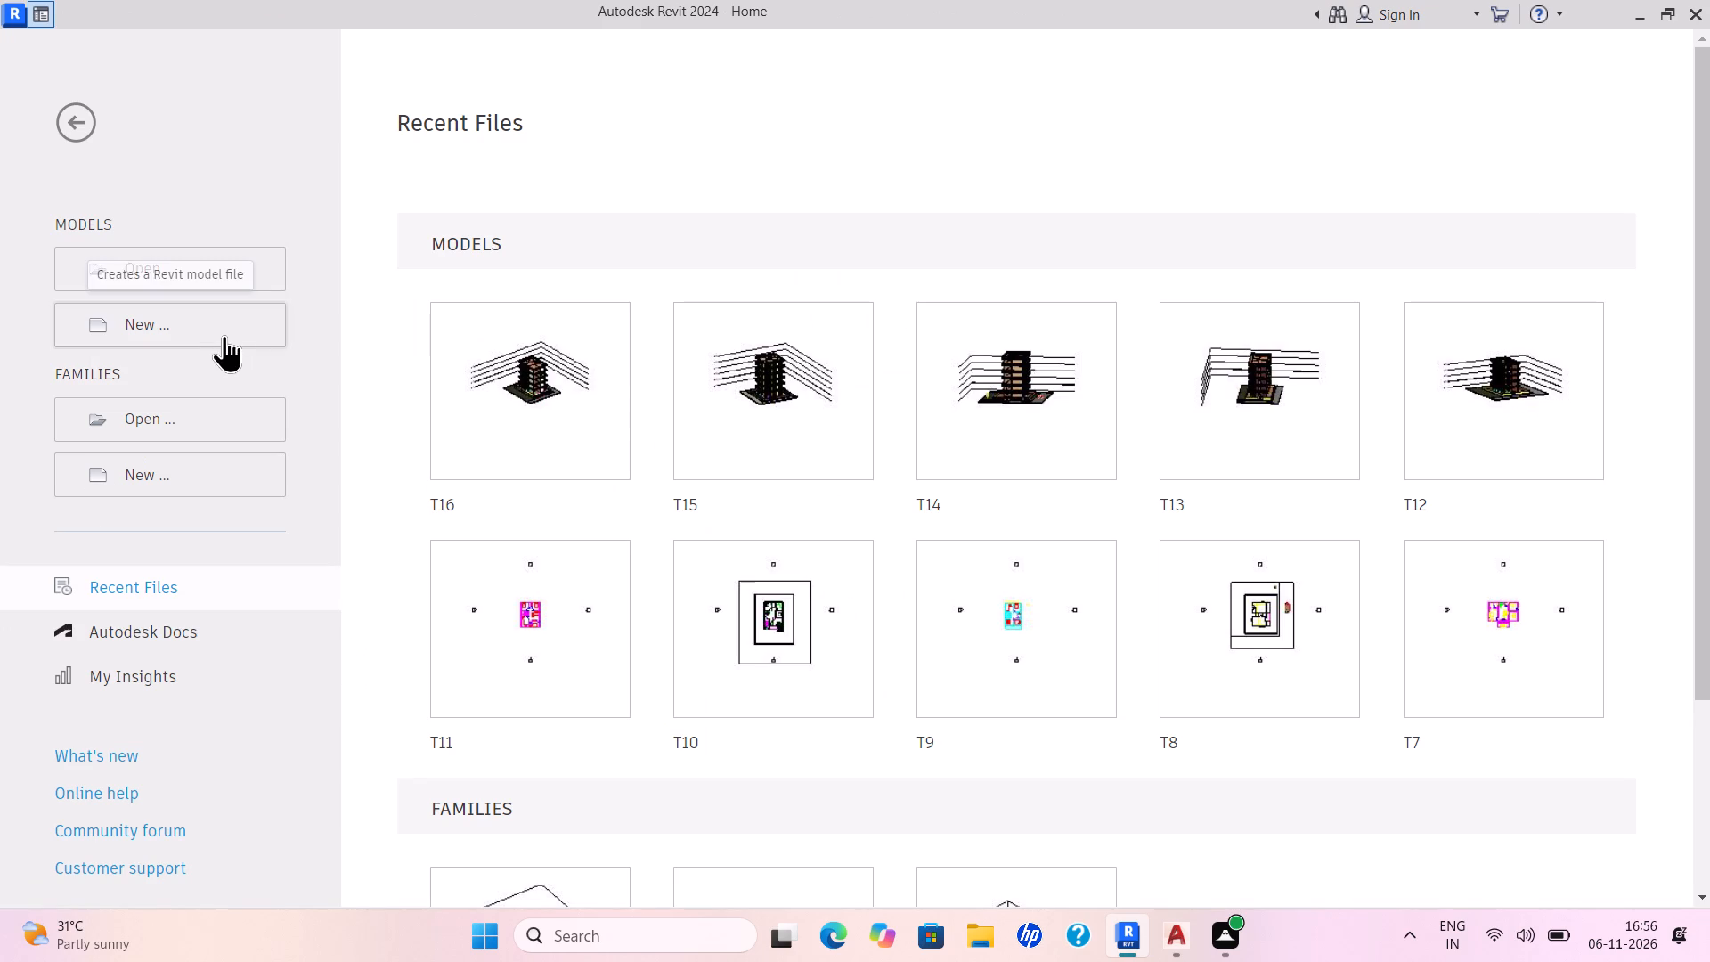
# Create a new project from the default template in the English-Imperial templates folder.
pyautogui.click(224, 335)
pyautogui.click(911, 416)
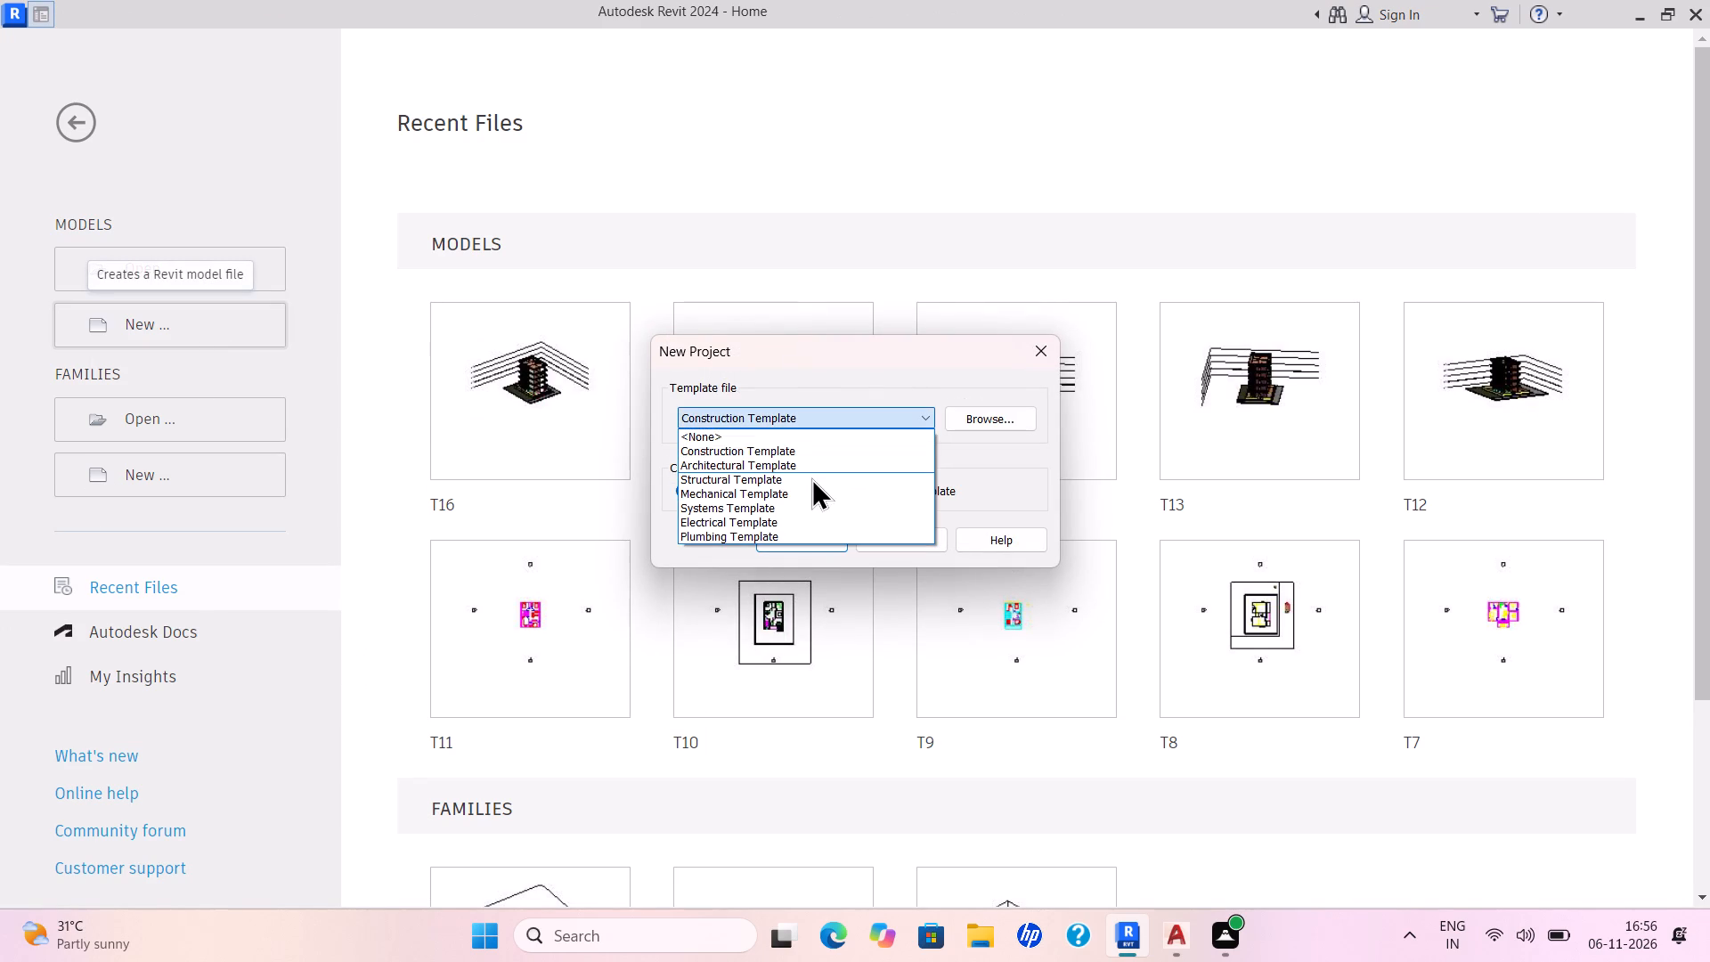
pyautogui.click(819, 469)
pyautogui.click(1020, 423)
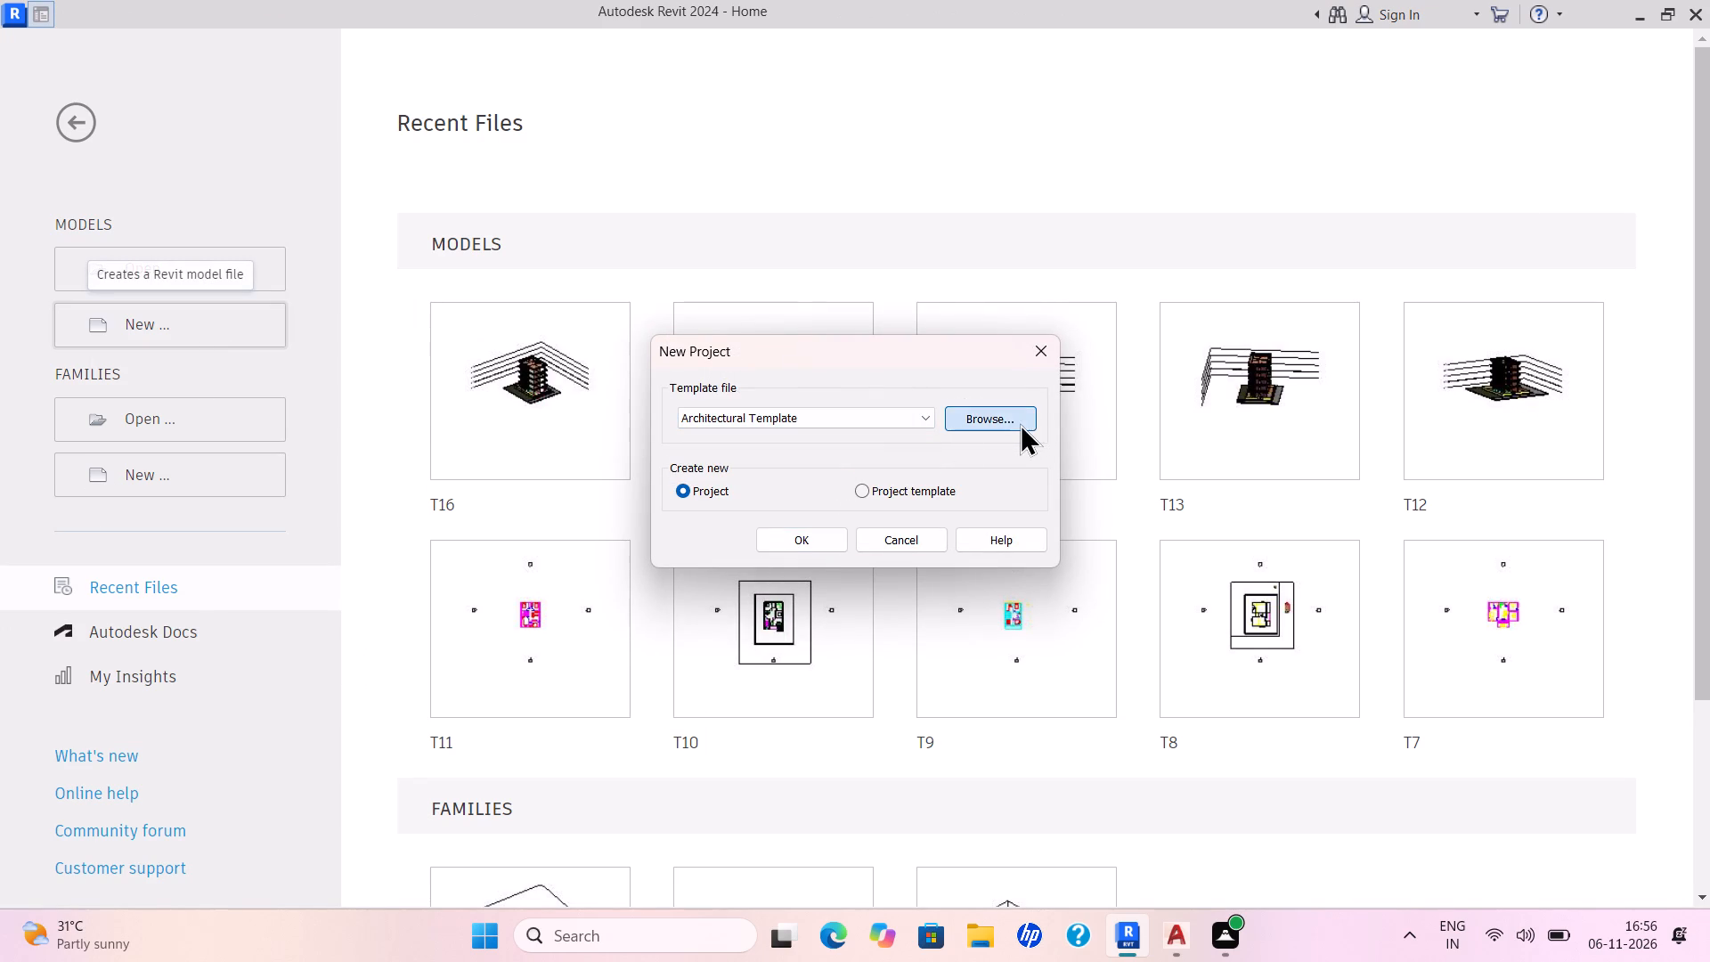
pyautogui.click(1043, 234)
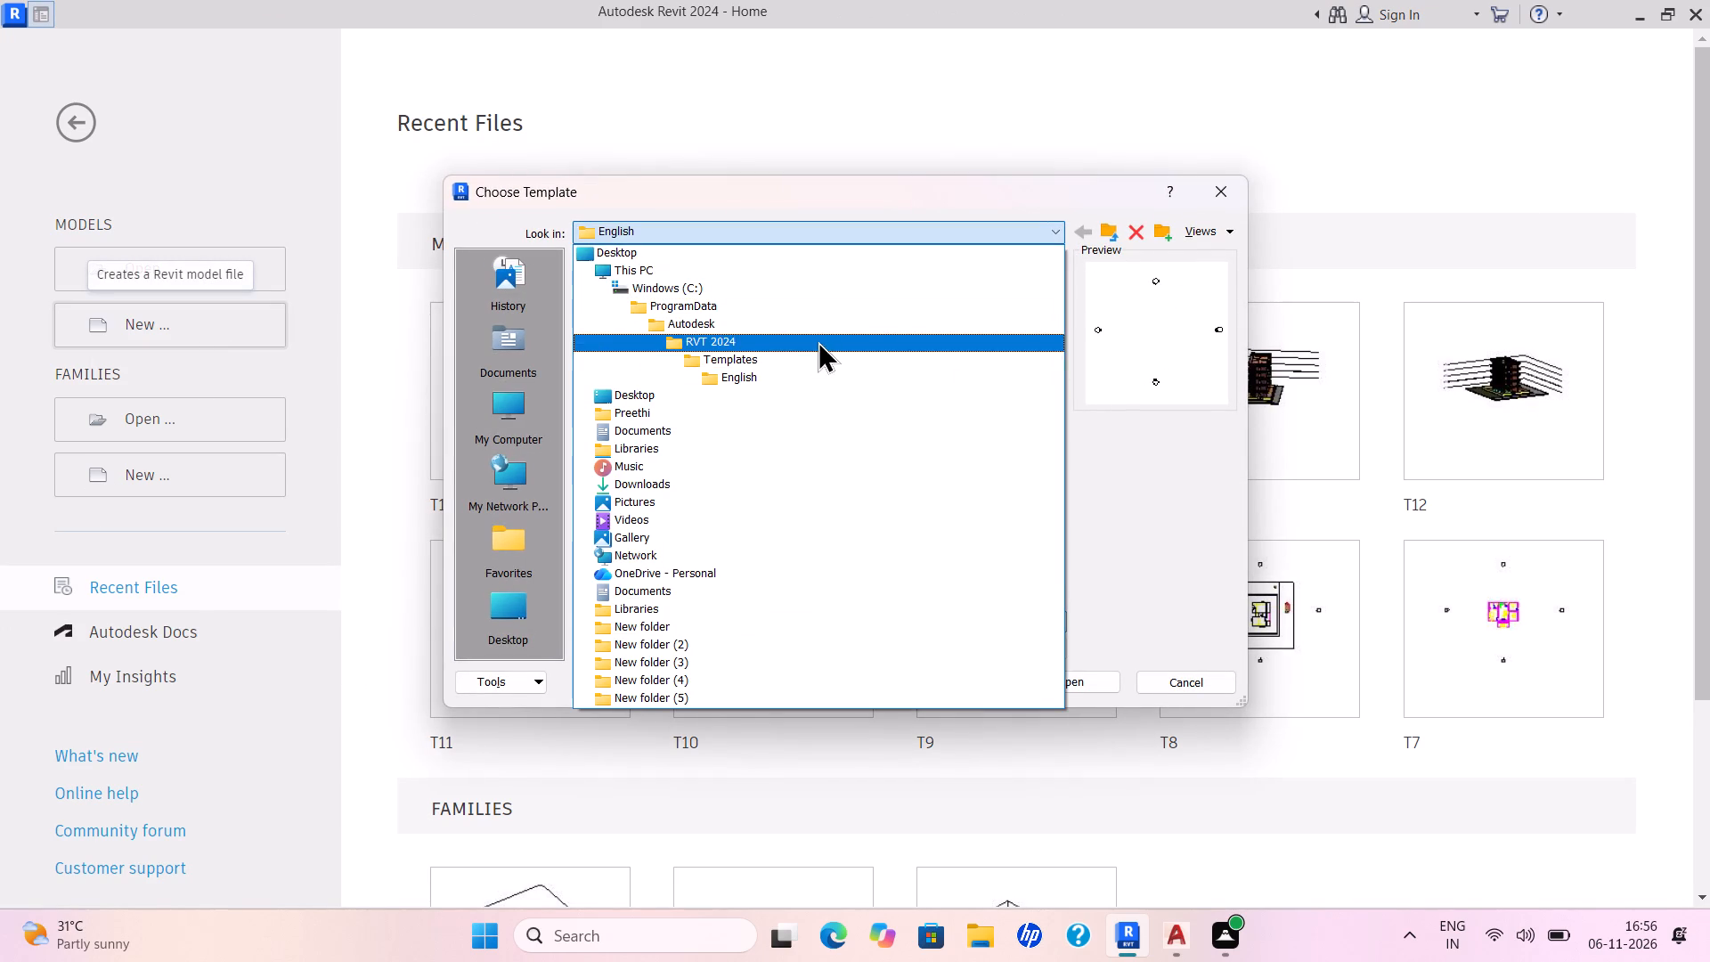
pyautogui.click(803, 358)
pyautogui.doubleClick(735, 343)
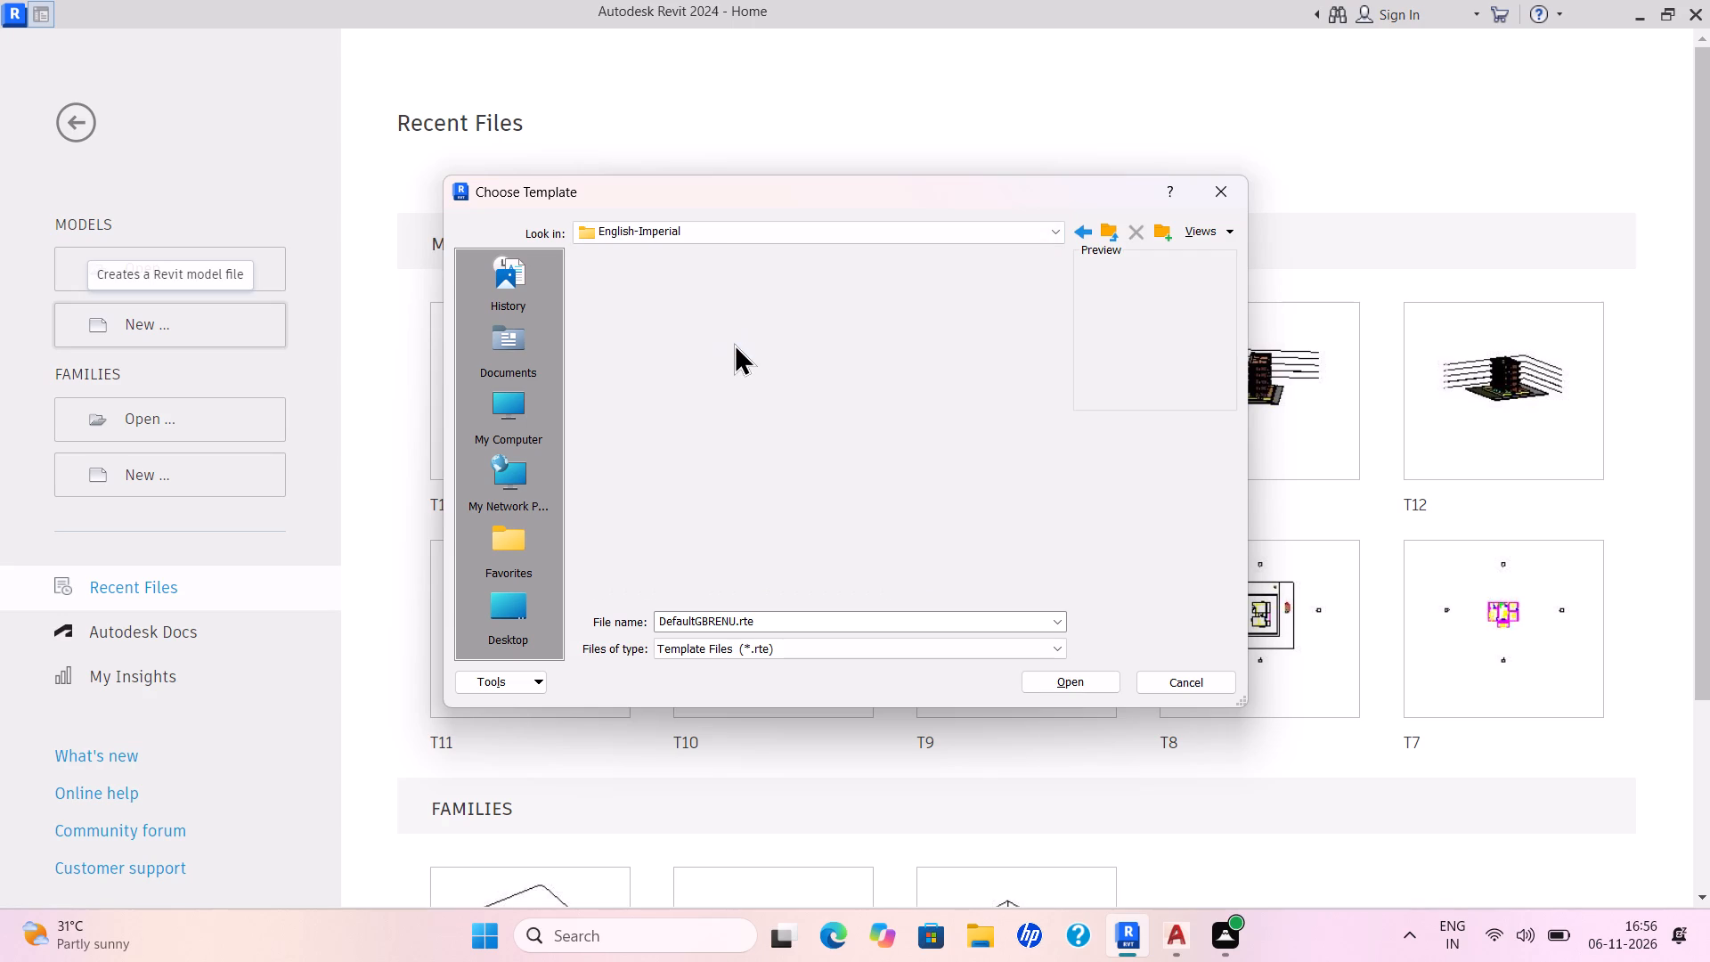
pyautogui.doubleClick(690, 326)
pyautogui.doubleClick(683, 325)
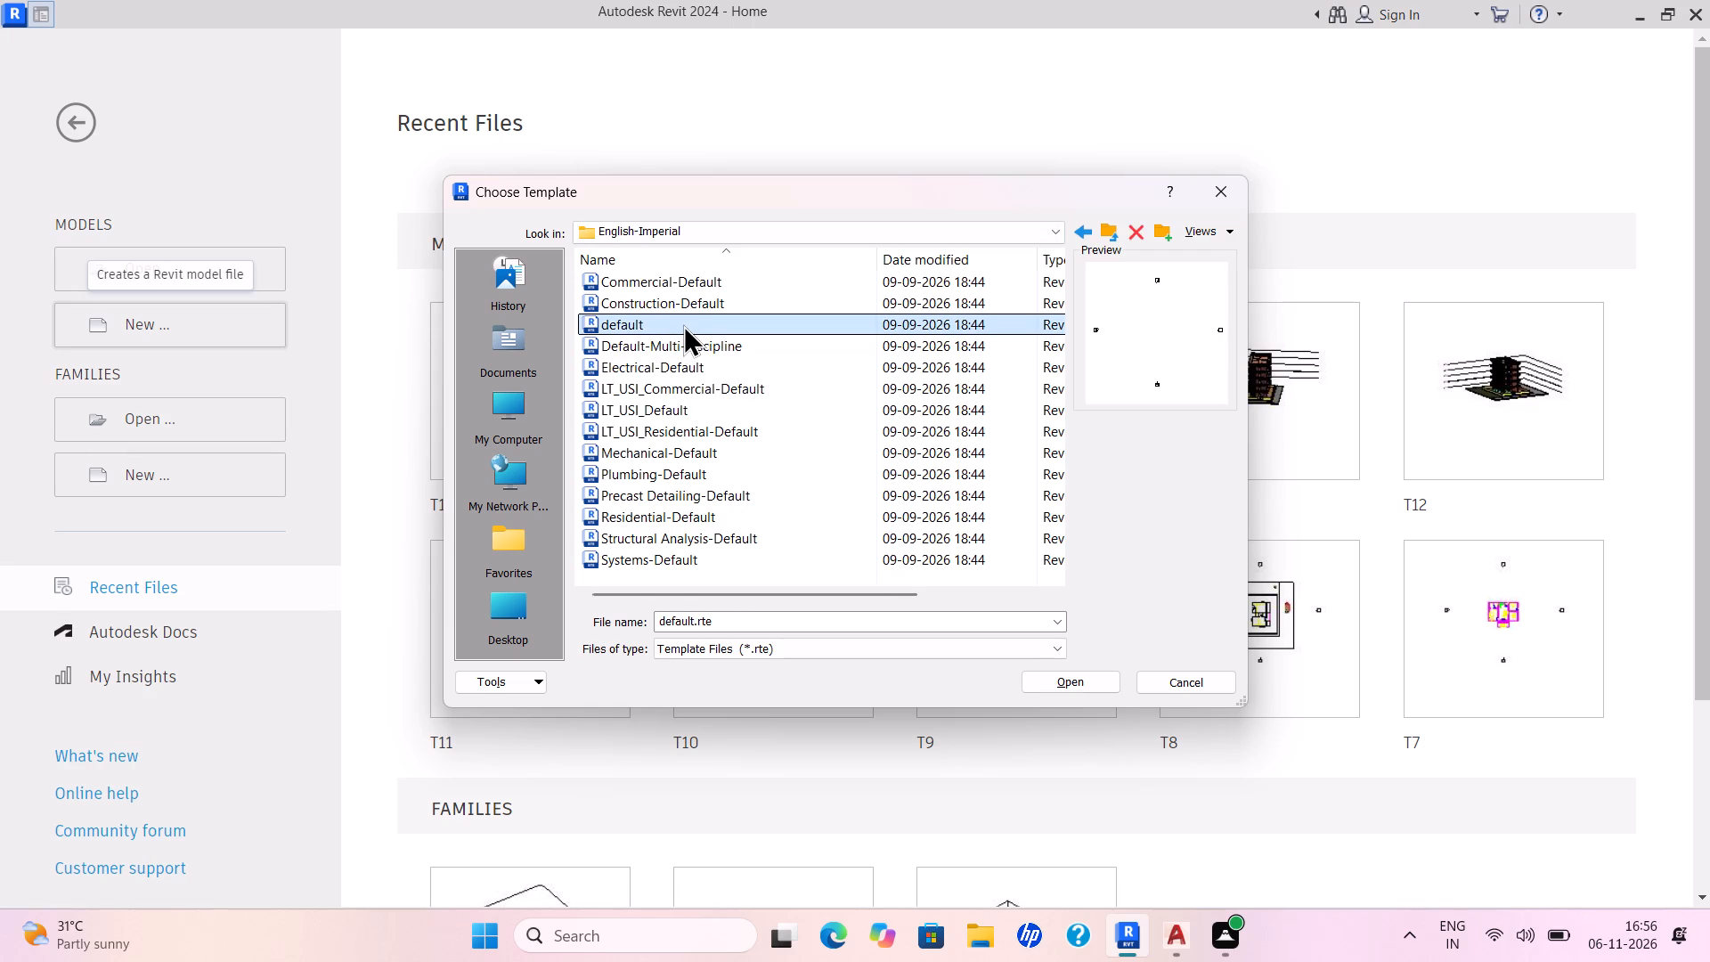
pyautogui.doubleClick(756, 323)
pyautogui.click(804, 529)
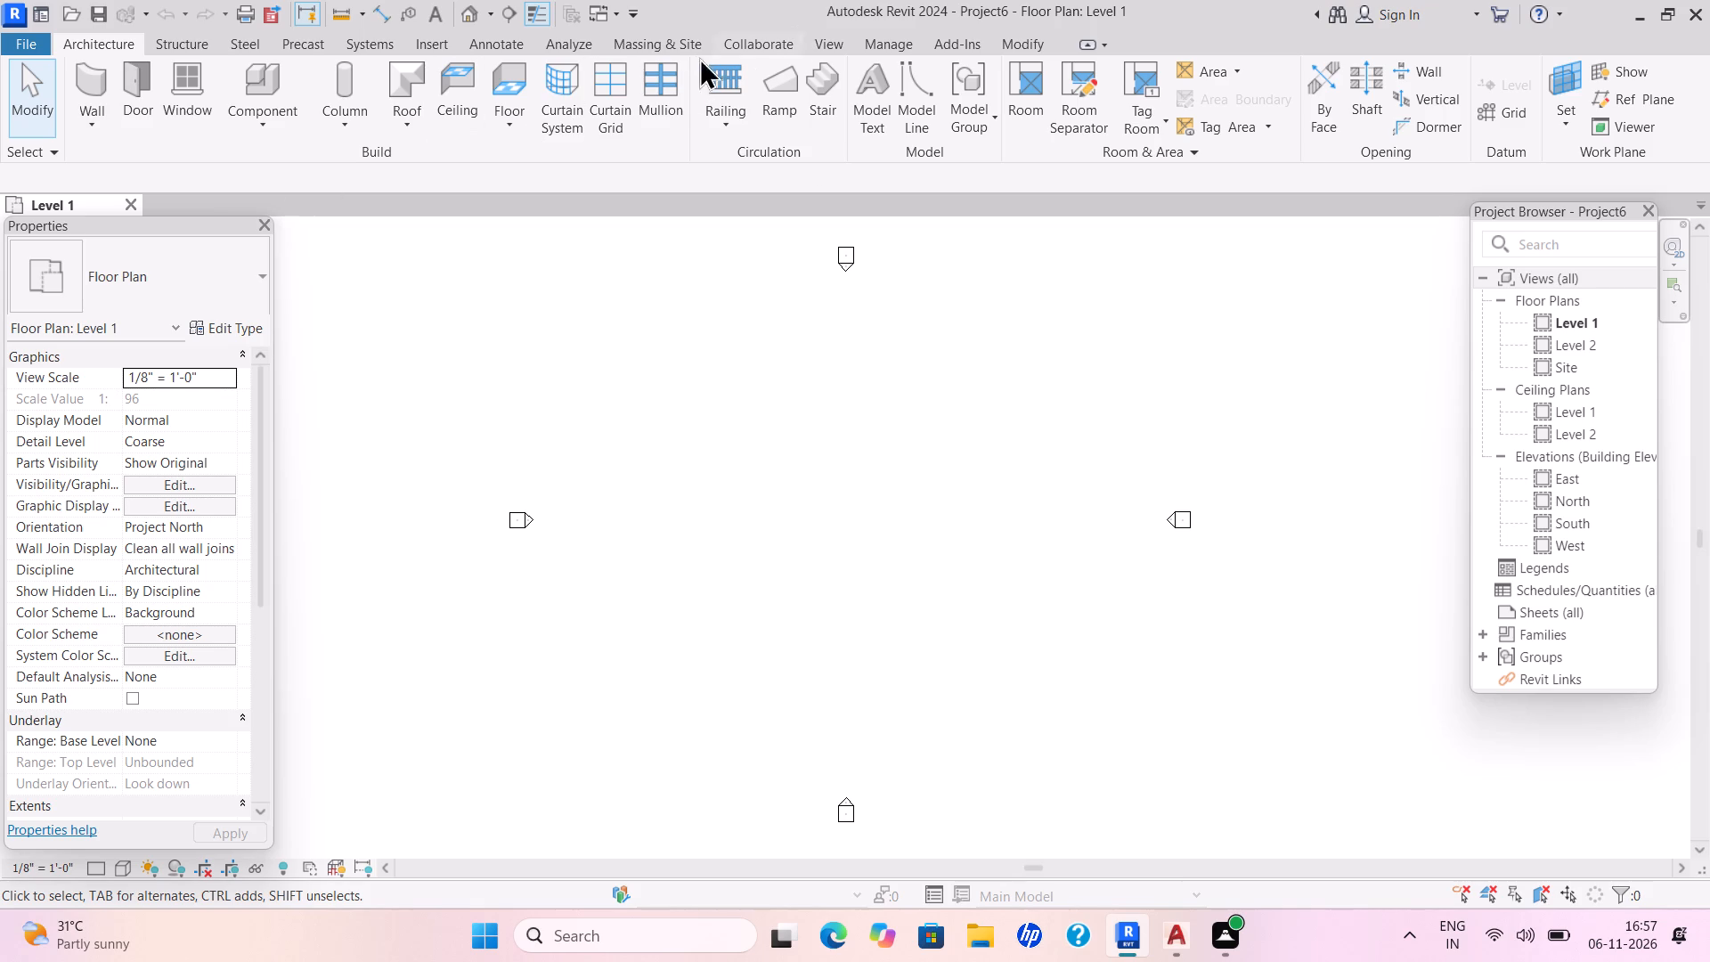
# Link the INTERNSHIP PPS 119 DWG from Documents into the Level 1 floor plan, positioned Auto - Center to Center.
pyautogui.click(434, 45)
pyautogui.click(193, 119)
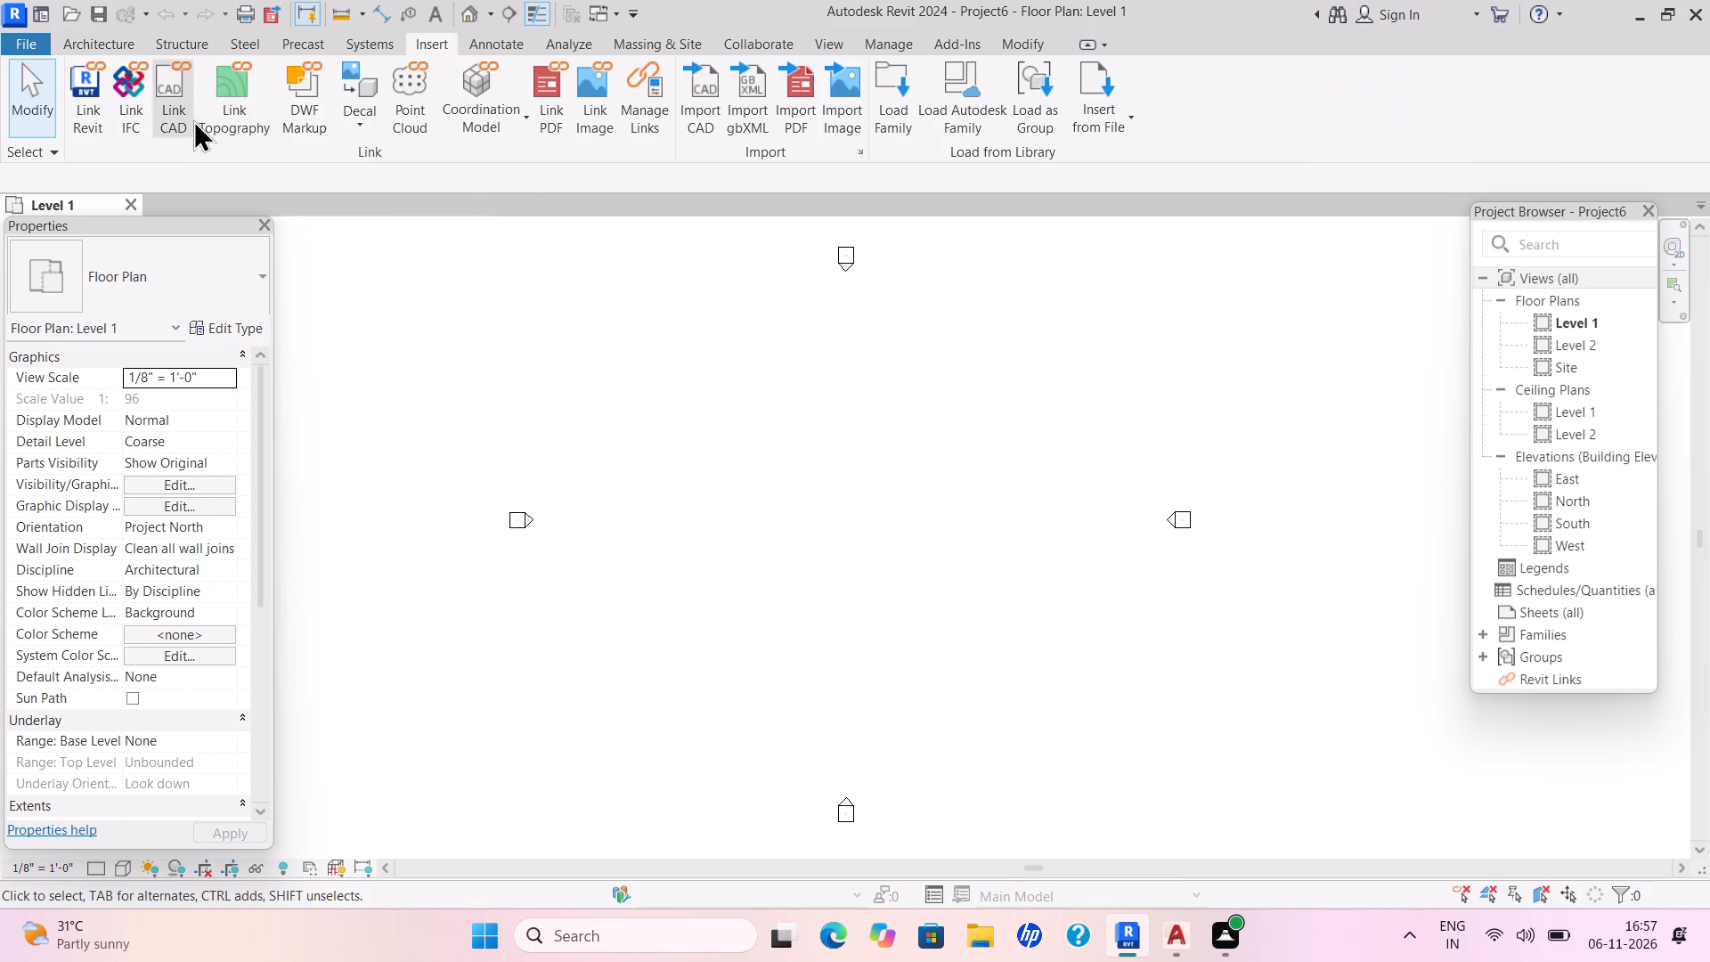
pyautogui.doubleClick(540, 340)
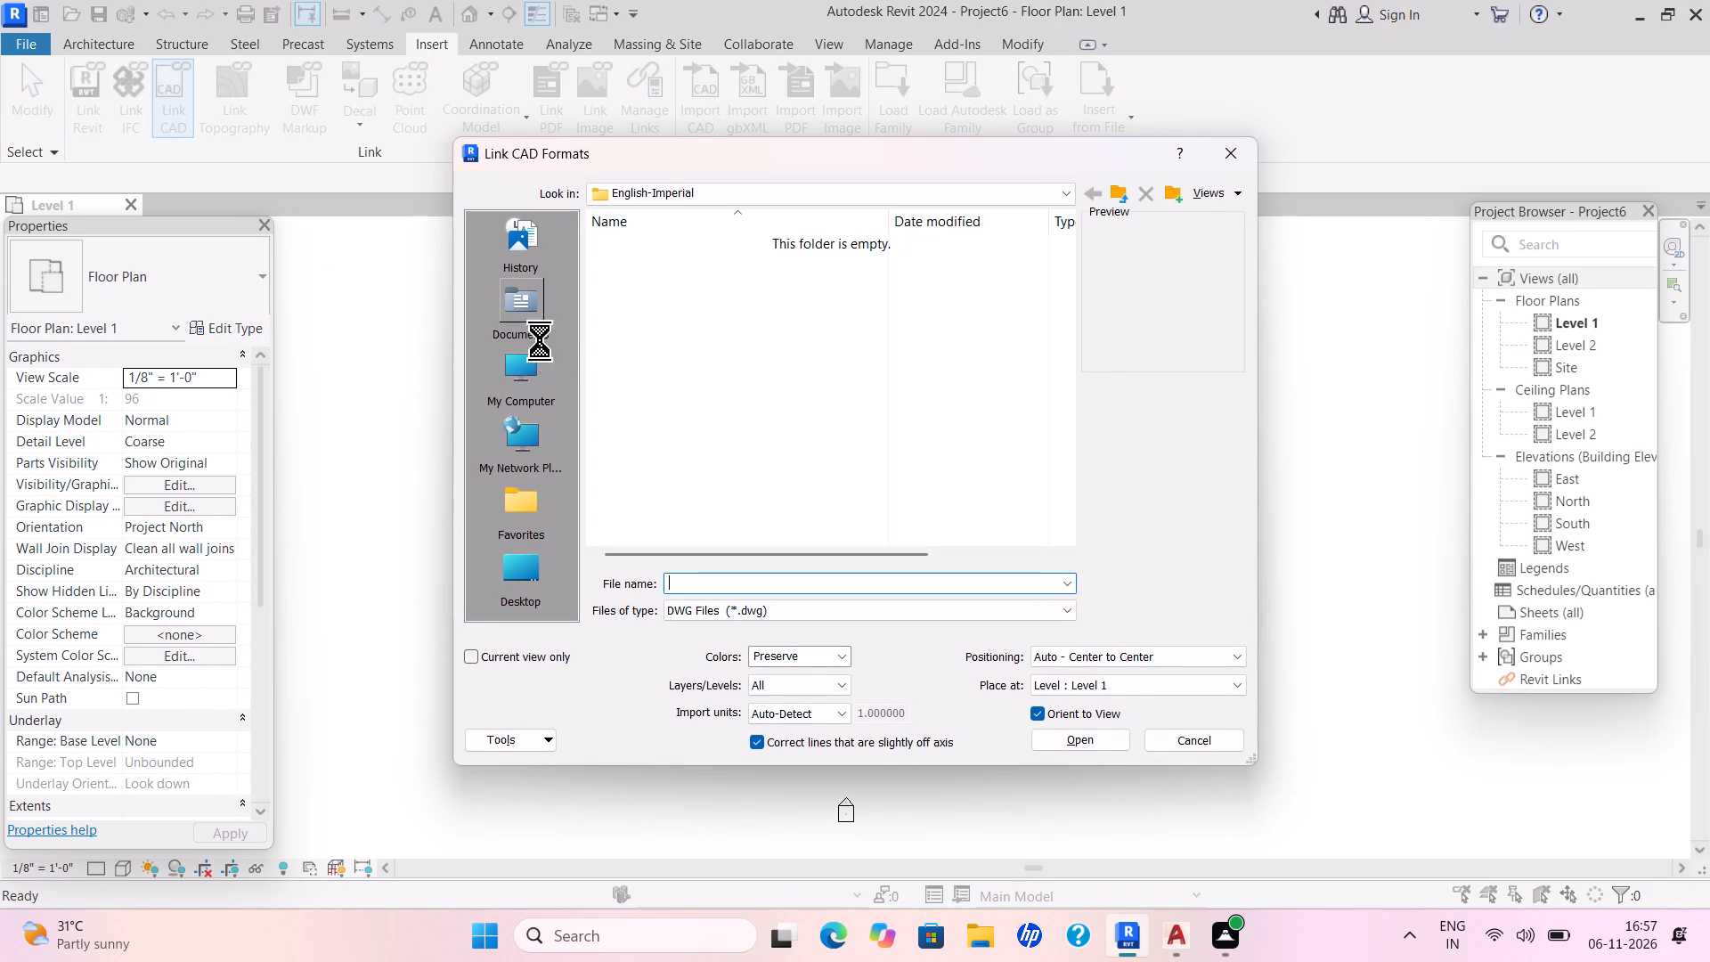
pyautogui.scroll(3, 763, 436)
pyautogui.scroll(-1, 762, 439)
pyautogui.scroll(2, 762, 440)
pyautogui.scroll(-1, 764, 453)
pyautogui.scroll(1, 766, 455)
pyautogui.scroll(-1, 766, 461)
pyautogui.scroll(1, 766, 461)
pyautogui.scroll(-1, 766, 461)
pyautogui.scroll(2, 766, 461)
pyautogui.scroll(-2, 766, 461)
pyautogui.scroll(1, 766, 461)
pyautogui.scroll(-7, 766, 461)
pyautogui.scroll(1, 778, 466)
pyautogui.scroll(-2, 778, 466)
pyautogui.scroll(1, 778, 467)
pyautogui.scroll(-7, 778, 467)
pyautogui.scroll(-1, 779, 355)
pyautogui.scroll(2, 774, 350)
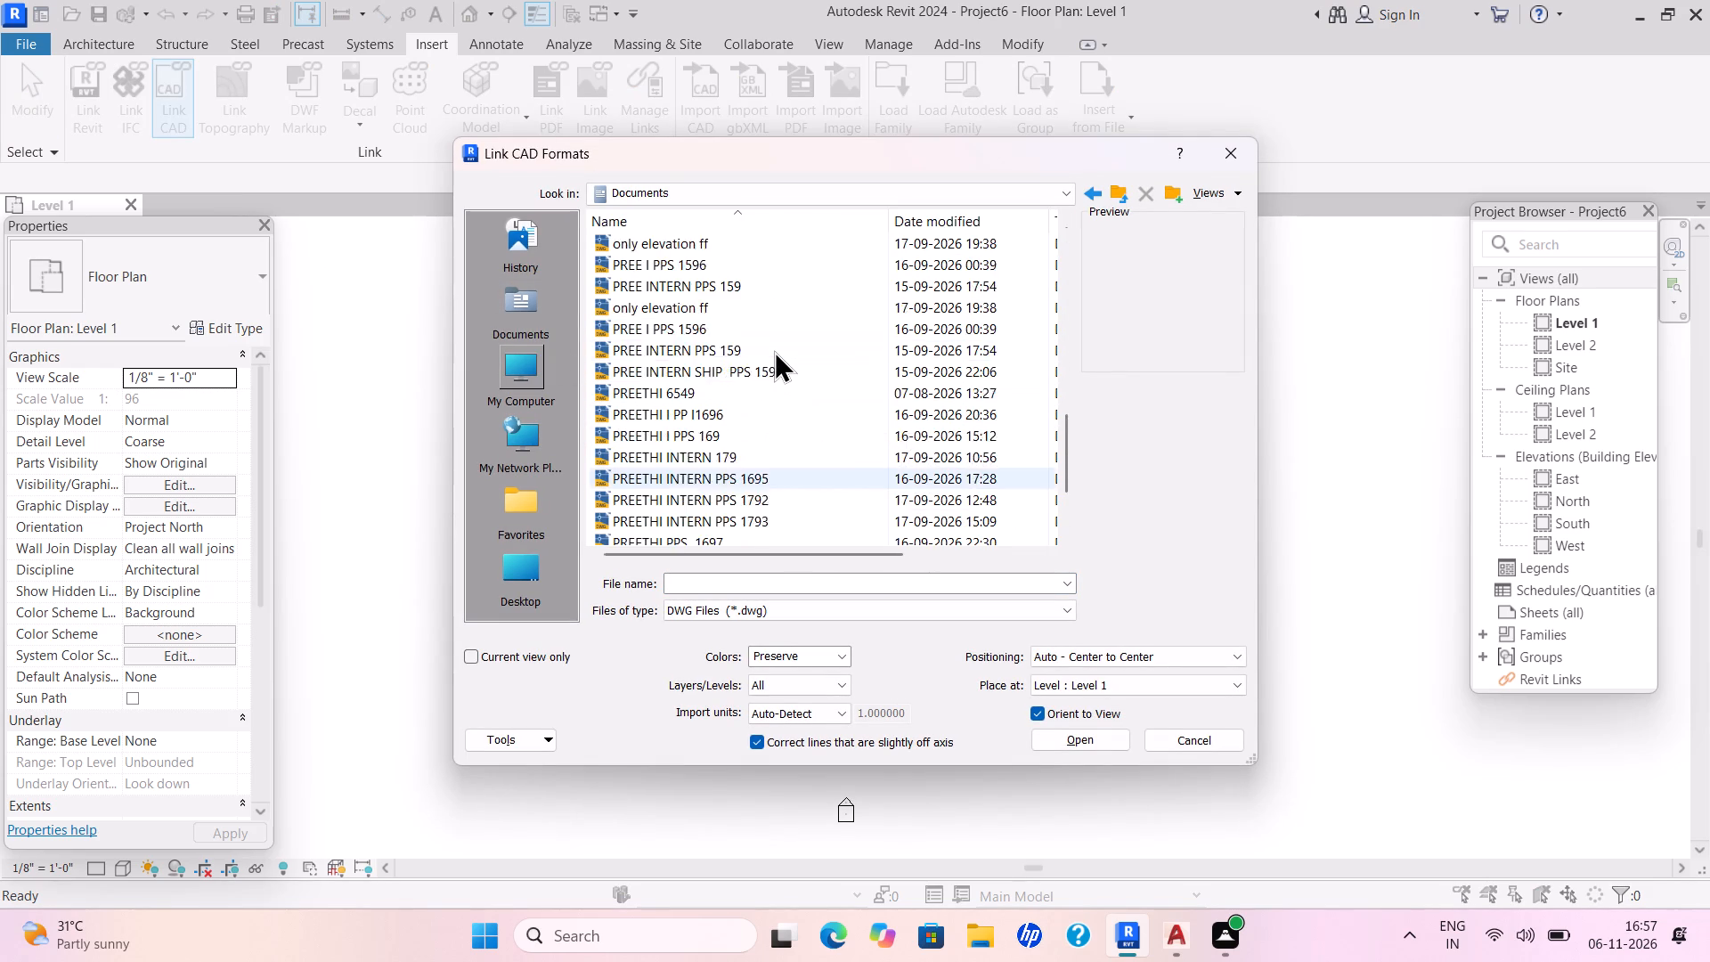
pyautogui.scroll(3, 774, 350)
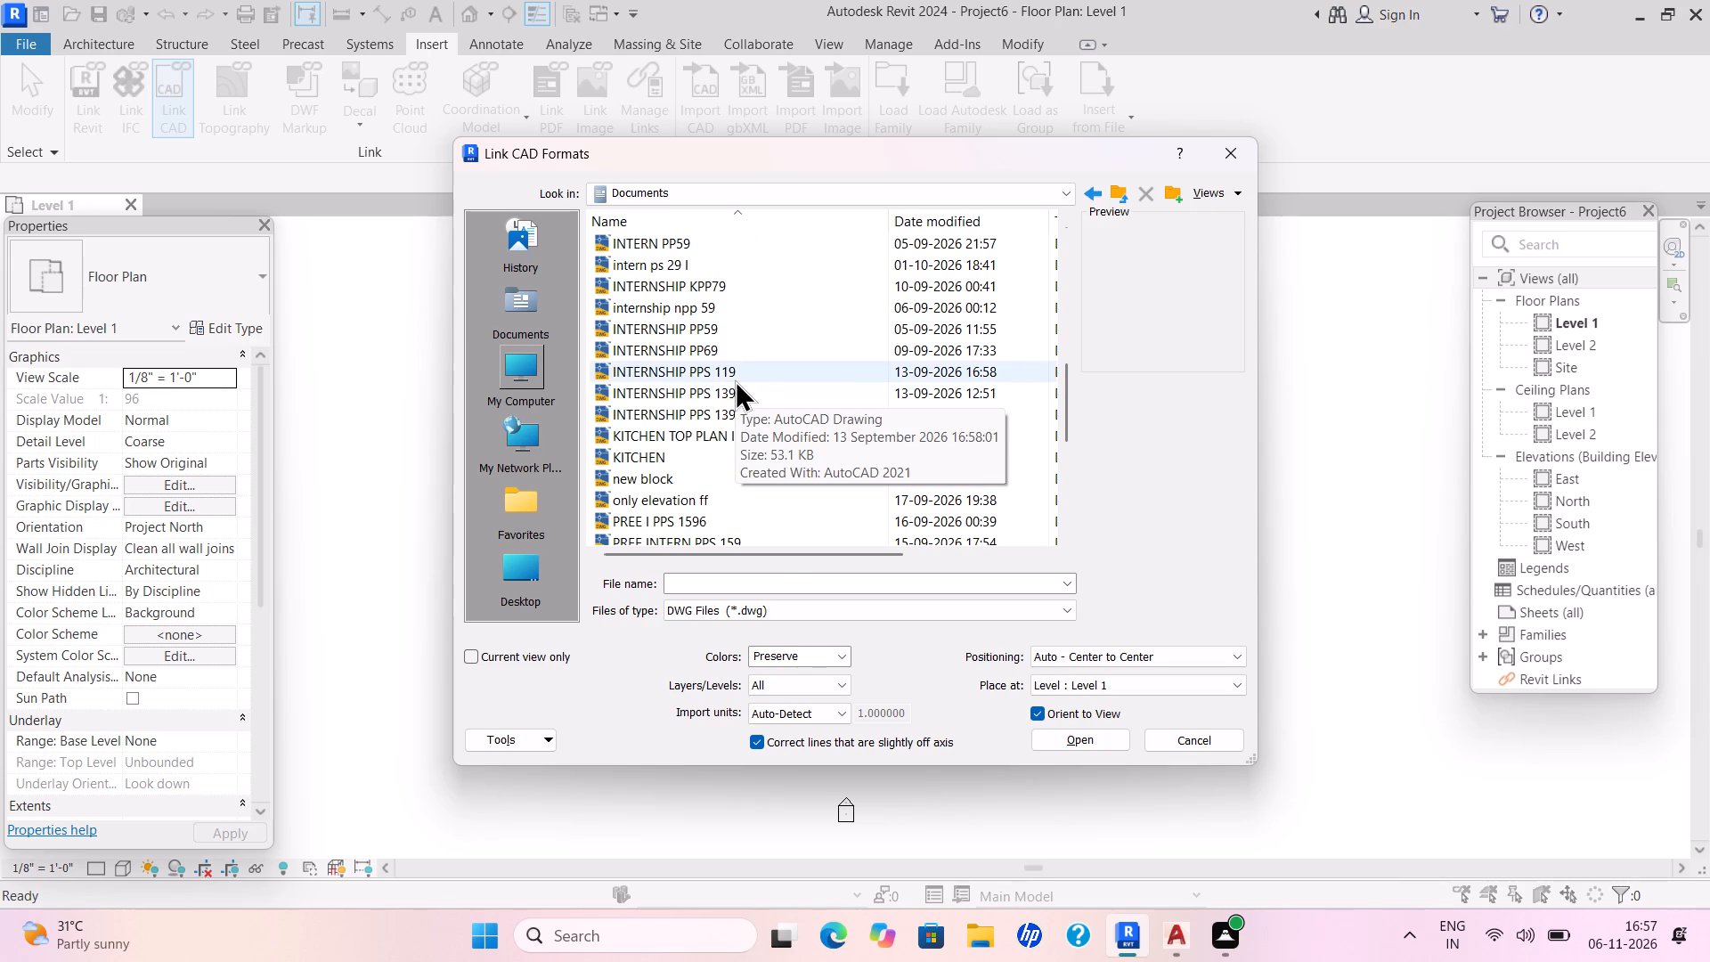
pyautogui.click(735, 379)
pyautogui.click(1095, 733)
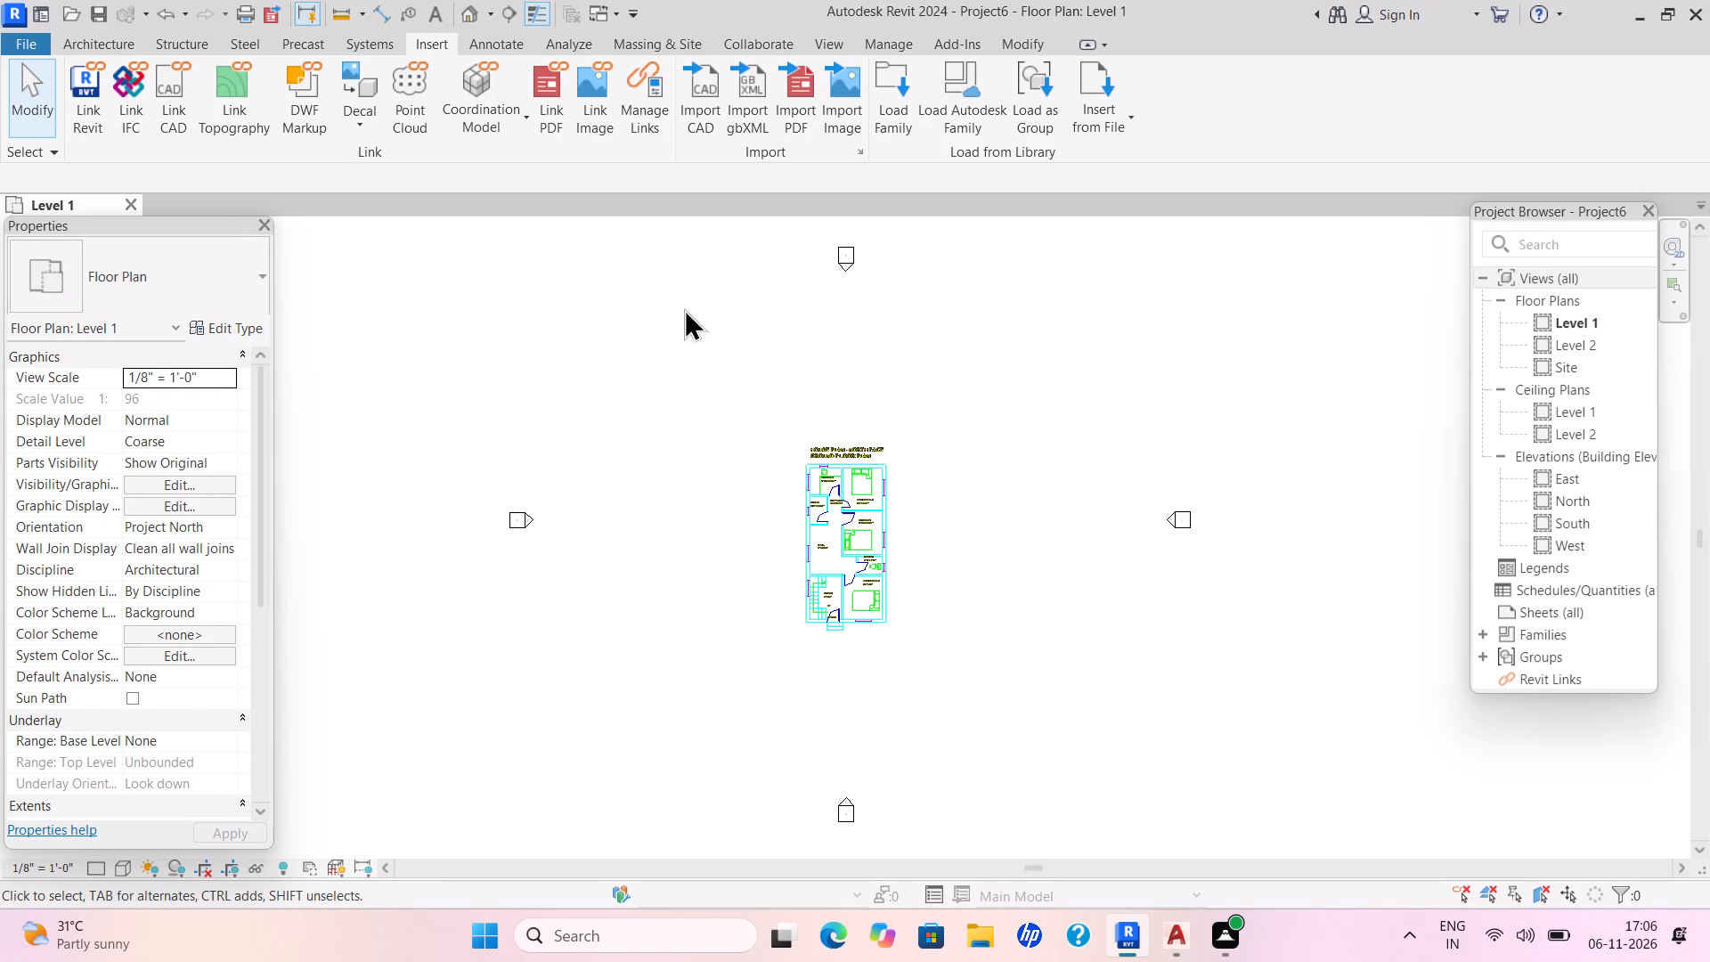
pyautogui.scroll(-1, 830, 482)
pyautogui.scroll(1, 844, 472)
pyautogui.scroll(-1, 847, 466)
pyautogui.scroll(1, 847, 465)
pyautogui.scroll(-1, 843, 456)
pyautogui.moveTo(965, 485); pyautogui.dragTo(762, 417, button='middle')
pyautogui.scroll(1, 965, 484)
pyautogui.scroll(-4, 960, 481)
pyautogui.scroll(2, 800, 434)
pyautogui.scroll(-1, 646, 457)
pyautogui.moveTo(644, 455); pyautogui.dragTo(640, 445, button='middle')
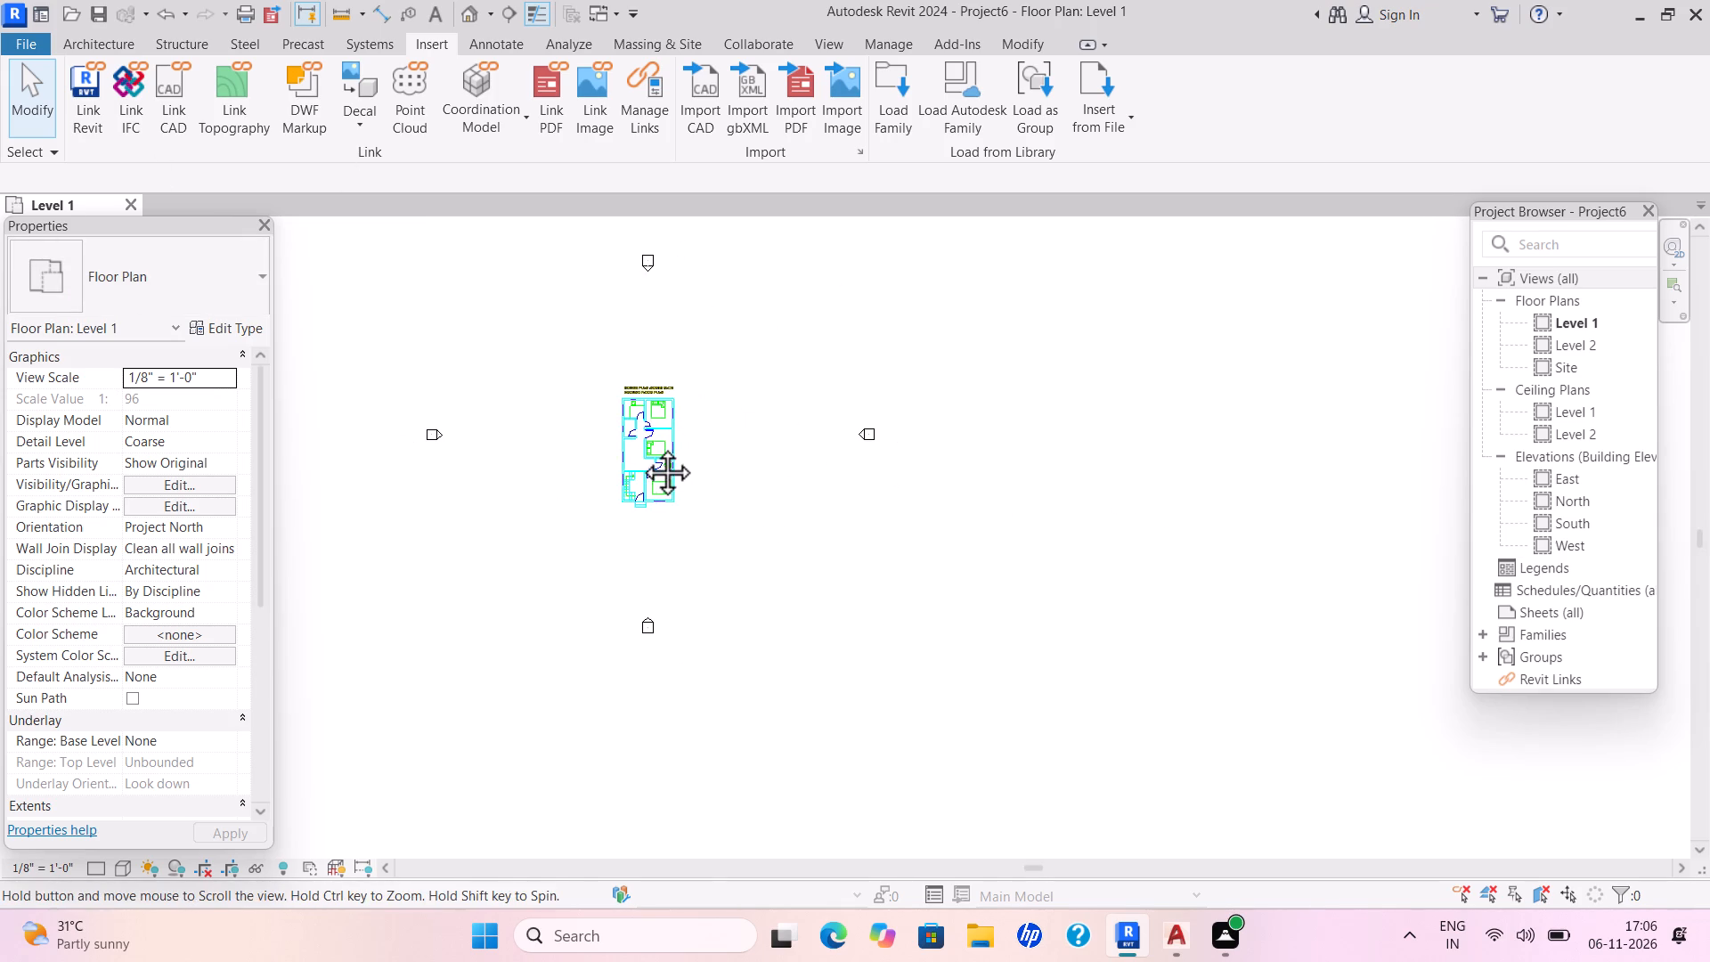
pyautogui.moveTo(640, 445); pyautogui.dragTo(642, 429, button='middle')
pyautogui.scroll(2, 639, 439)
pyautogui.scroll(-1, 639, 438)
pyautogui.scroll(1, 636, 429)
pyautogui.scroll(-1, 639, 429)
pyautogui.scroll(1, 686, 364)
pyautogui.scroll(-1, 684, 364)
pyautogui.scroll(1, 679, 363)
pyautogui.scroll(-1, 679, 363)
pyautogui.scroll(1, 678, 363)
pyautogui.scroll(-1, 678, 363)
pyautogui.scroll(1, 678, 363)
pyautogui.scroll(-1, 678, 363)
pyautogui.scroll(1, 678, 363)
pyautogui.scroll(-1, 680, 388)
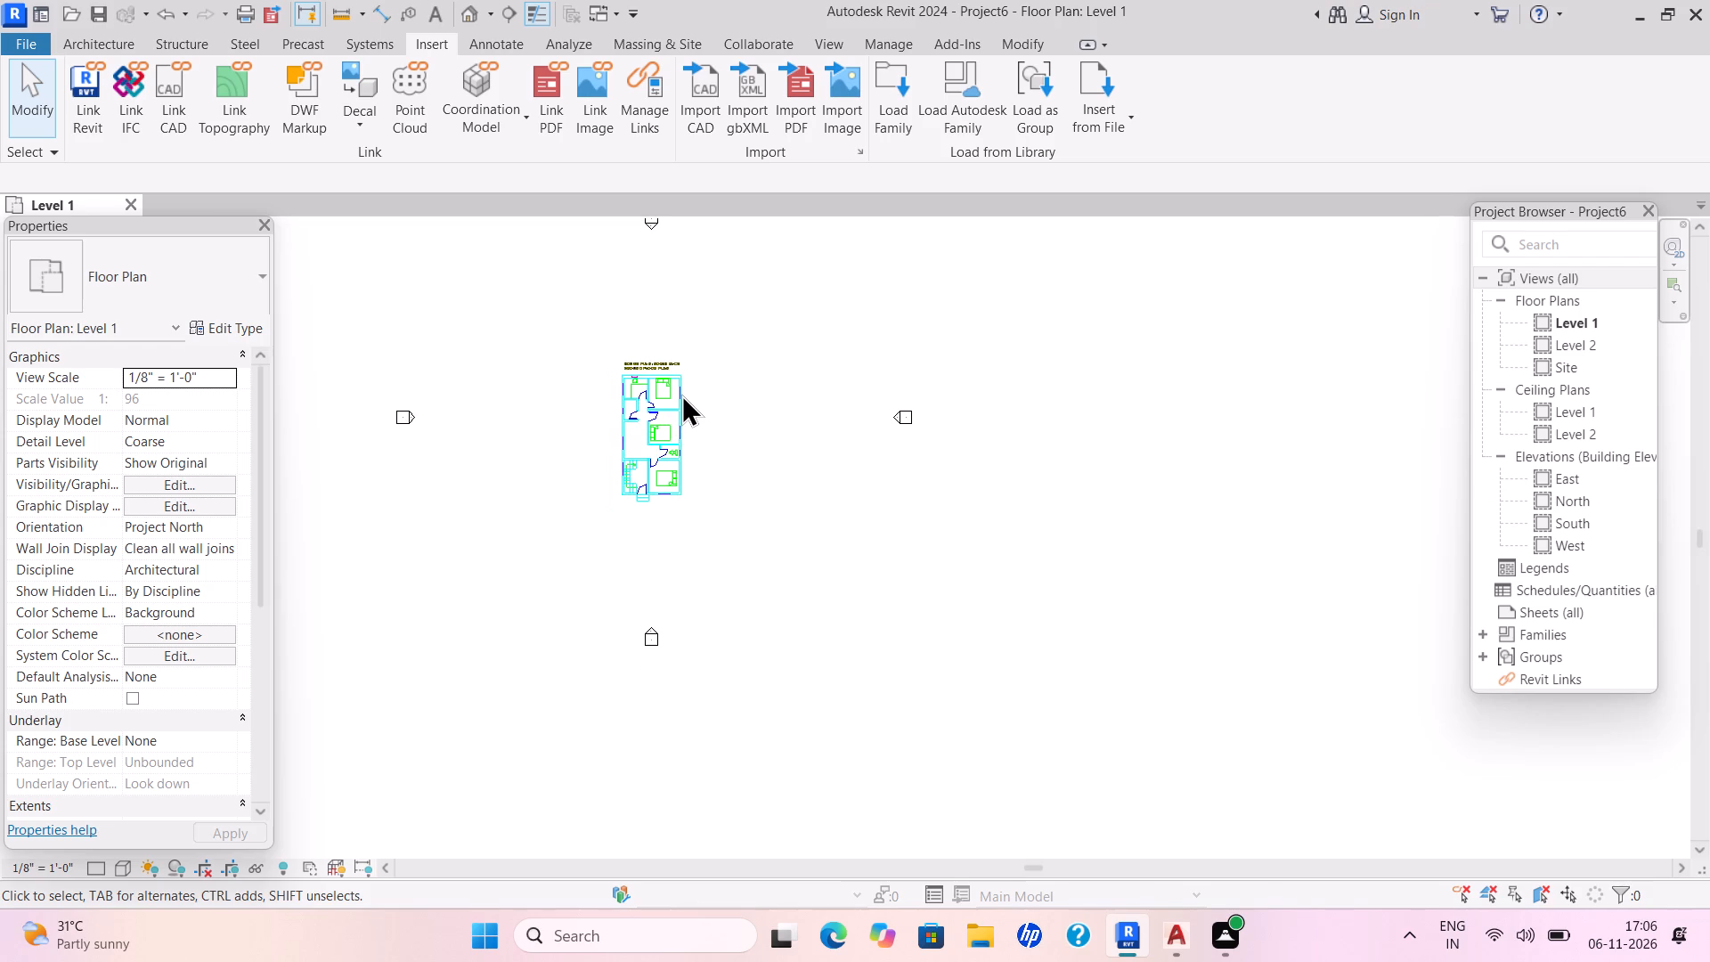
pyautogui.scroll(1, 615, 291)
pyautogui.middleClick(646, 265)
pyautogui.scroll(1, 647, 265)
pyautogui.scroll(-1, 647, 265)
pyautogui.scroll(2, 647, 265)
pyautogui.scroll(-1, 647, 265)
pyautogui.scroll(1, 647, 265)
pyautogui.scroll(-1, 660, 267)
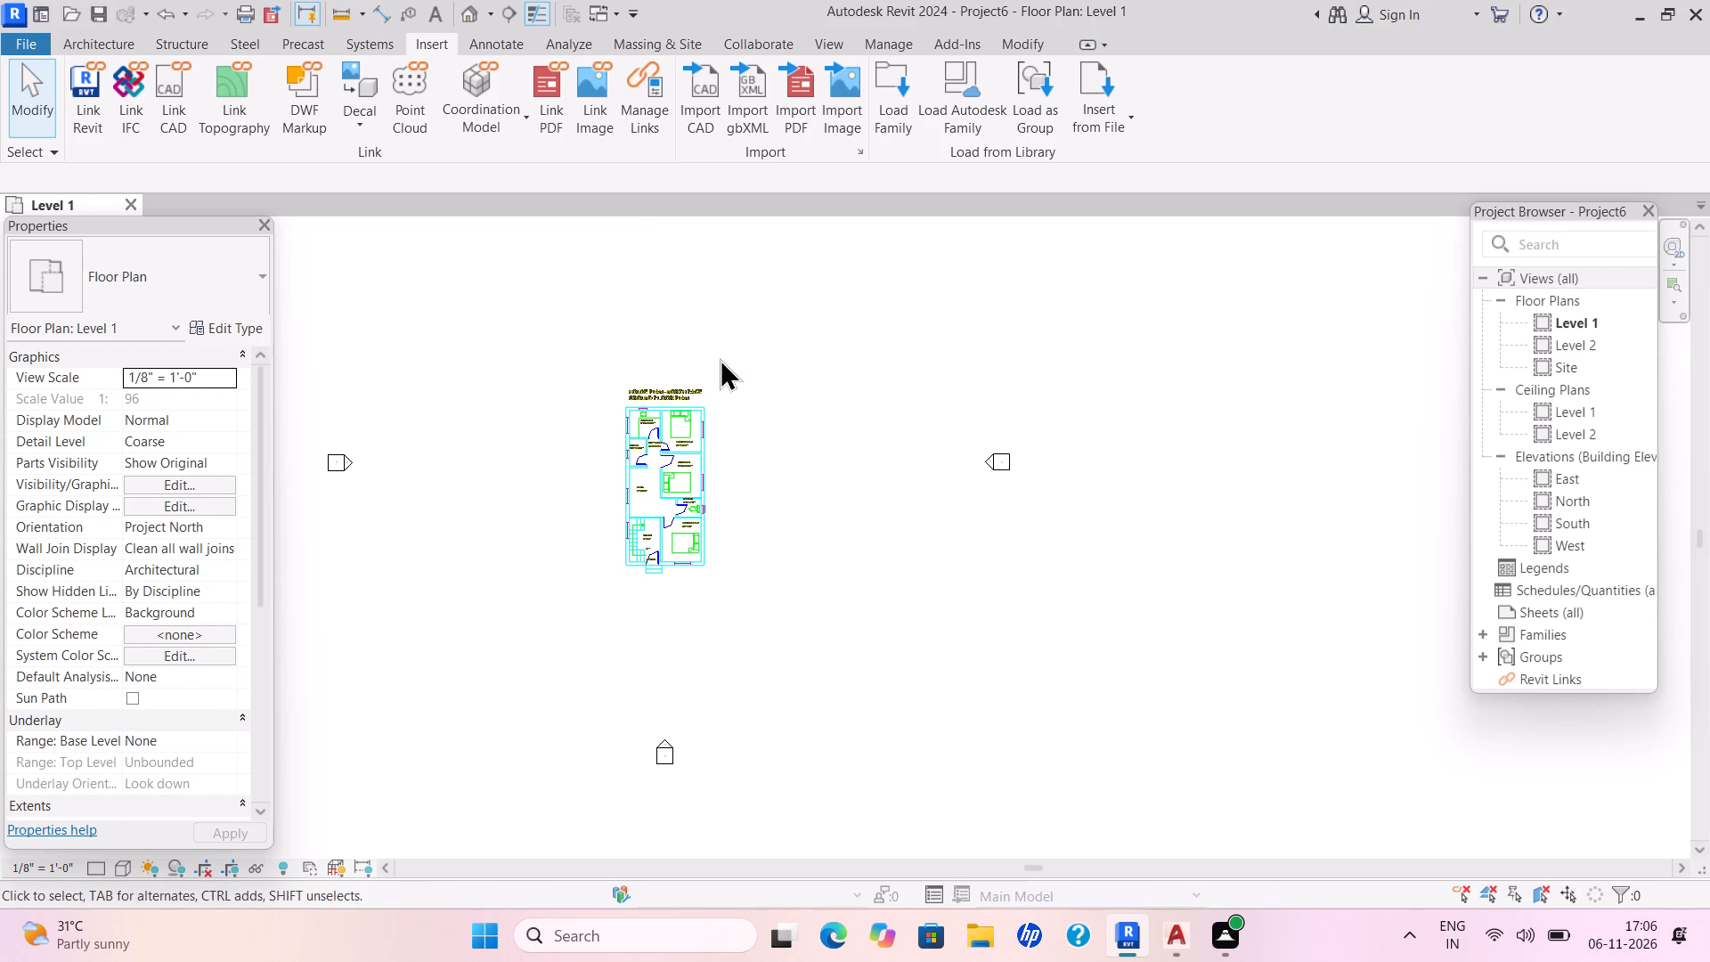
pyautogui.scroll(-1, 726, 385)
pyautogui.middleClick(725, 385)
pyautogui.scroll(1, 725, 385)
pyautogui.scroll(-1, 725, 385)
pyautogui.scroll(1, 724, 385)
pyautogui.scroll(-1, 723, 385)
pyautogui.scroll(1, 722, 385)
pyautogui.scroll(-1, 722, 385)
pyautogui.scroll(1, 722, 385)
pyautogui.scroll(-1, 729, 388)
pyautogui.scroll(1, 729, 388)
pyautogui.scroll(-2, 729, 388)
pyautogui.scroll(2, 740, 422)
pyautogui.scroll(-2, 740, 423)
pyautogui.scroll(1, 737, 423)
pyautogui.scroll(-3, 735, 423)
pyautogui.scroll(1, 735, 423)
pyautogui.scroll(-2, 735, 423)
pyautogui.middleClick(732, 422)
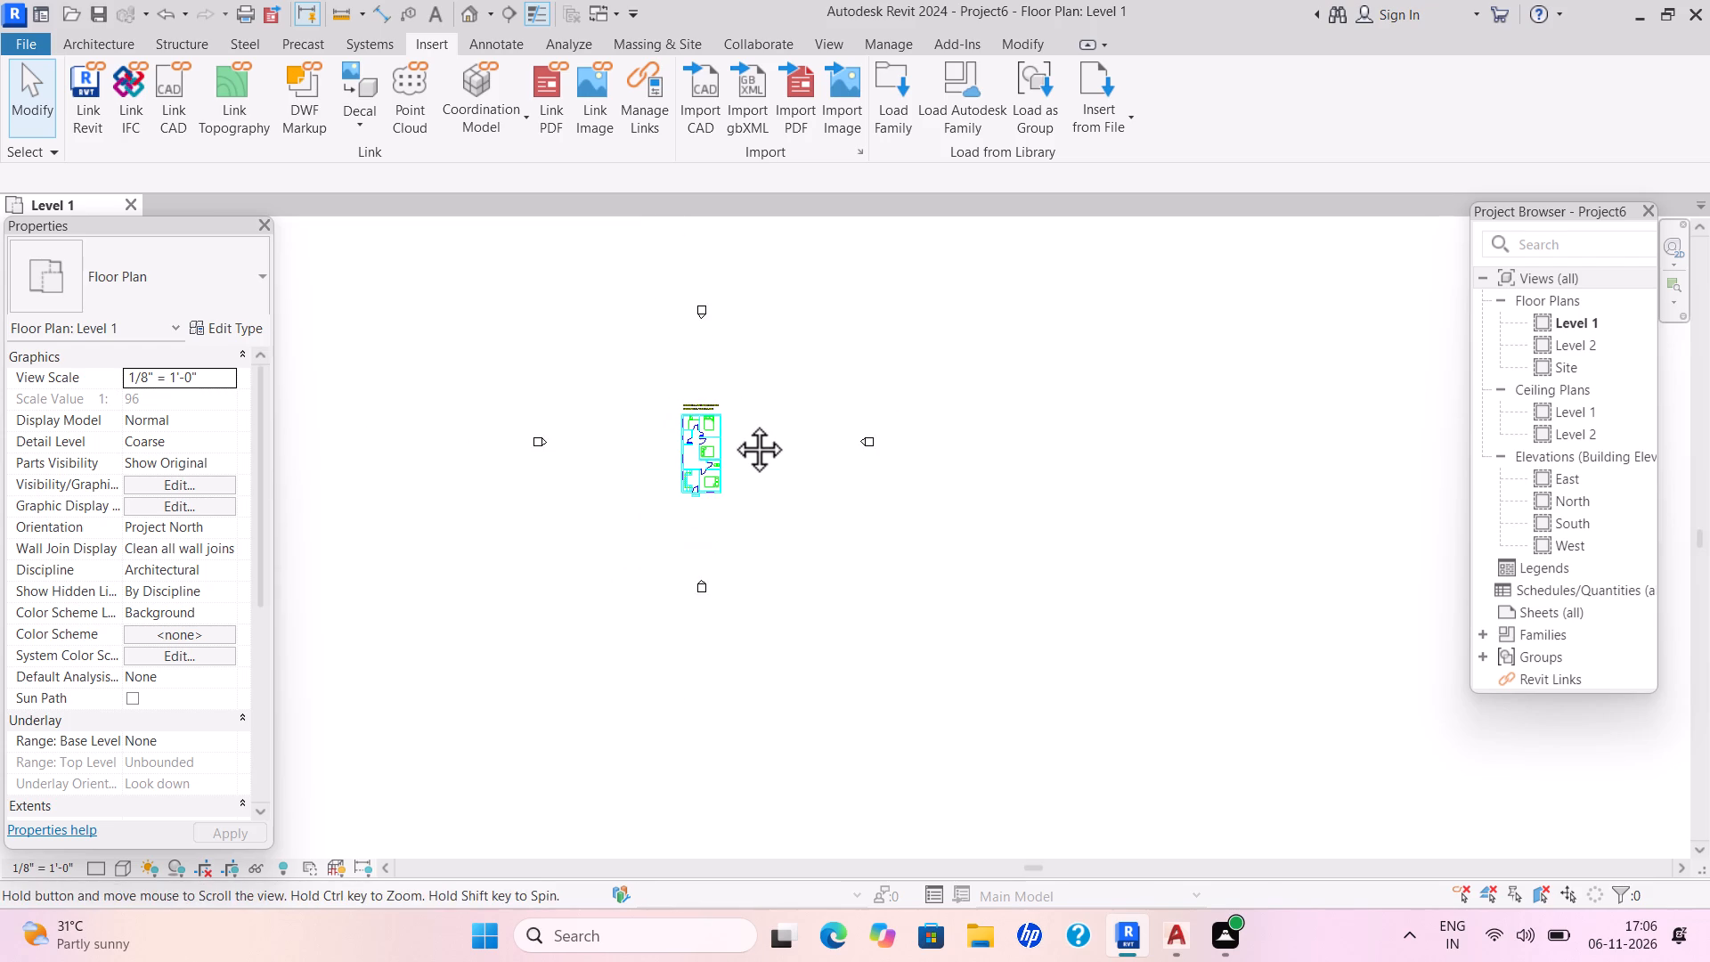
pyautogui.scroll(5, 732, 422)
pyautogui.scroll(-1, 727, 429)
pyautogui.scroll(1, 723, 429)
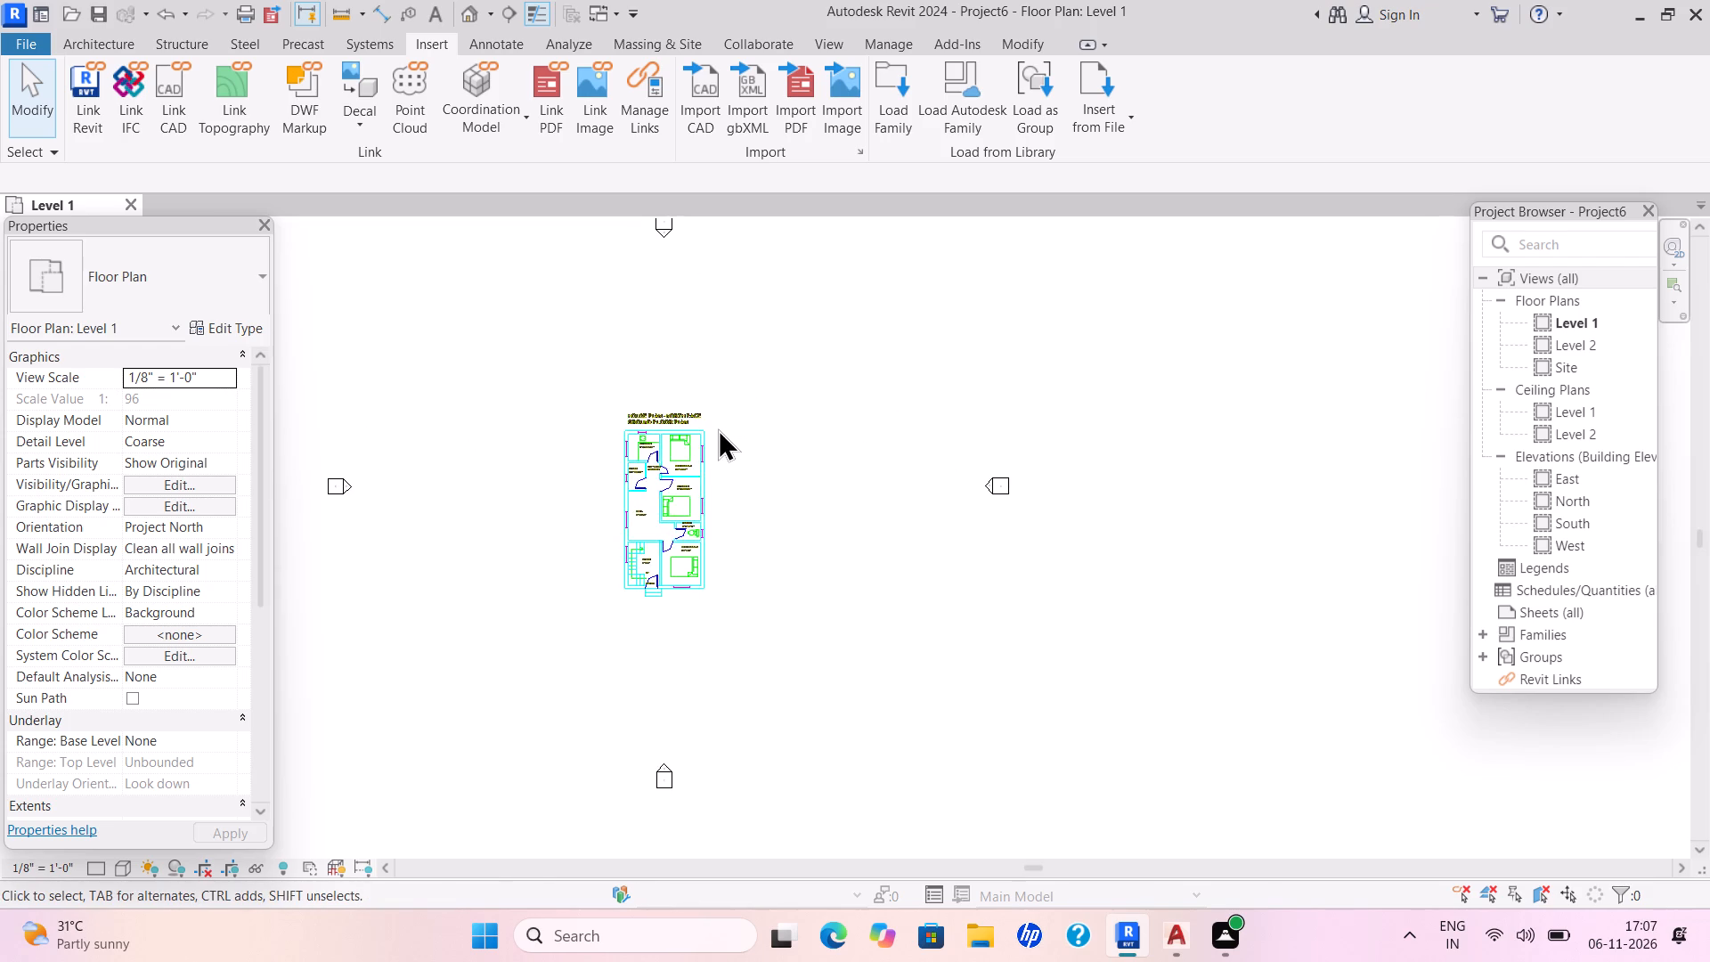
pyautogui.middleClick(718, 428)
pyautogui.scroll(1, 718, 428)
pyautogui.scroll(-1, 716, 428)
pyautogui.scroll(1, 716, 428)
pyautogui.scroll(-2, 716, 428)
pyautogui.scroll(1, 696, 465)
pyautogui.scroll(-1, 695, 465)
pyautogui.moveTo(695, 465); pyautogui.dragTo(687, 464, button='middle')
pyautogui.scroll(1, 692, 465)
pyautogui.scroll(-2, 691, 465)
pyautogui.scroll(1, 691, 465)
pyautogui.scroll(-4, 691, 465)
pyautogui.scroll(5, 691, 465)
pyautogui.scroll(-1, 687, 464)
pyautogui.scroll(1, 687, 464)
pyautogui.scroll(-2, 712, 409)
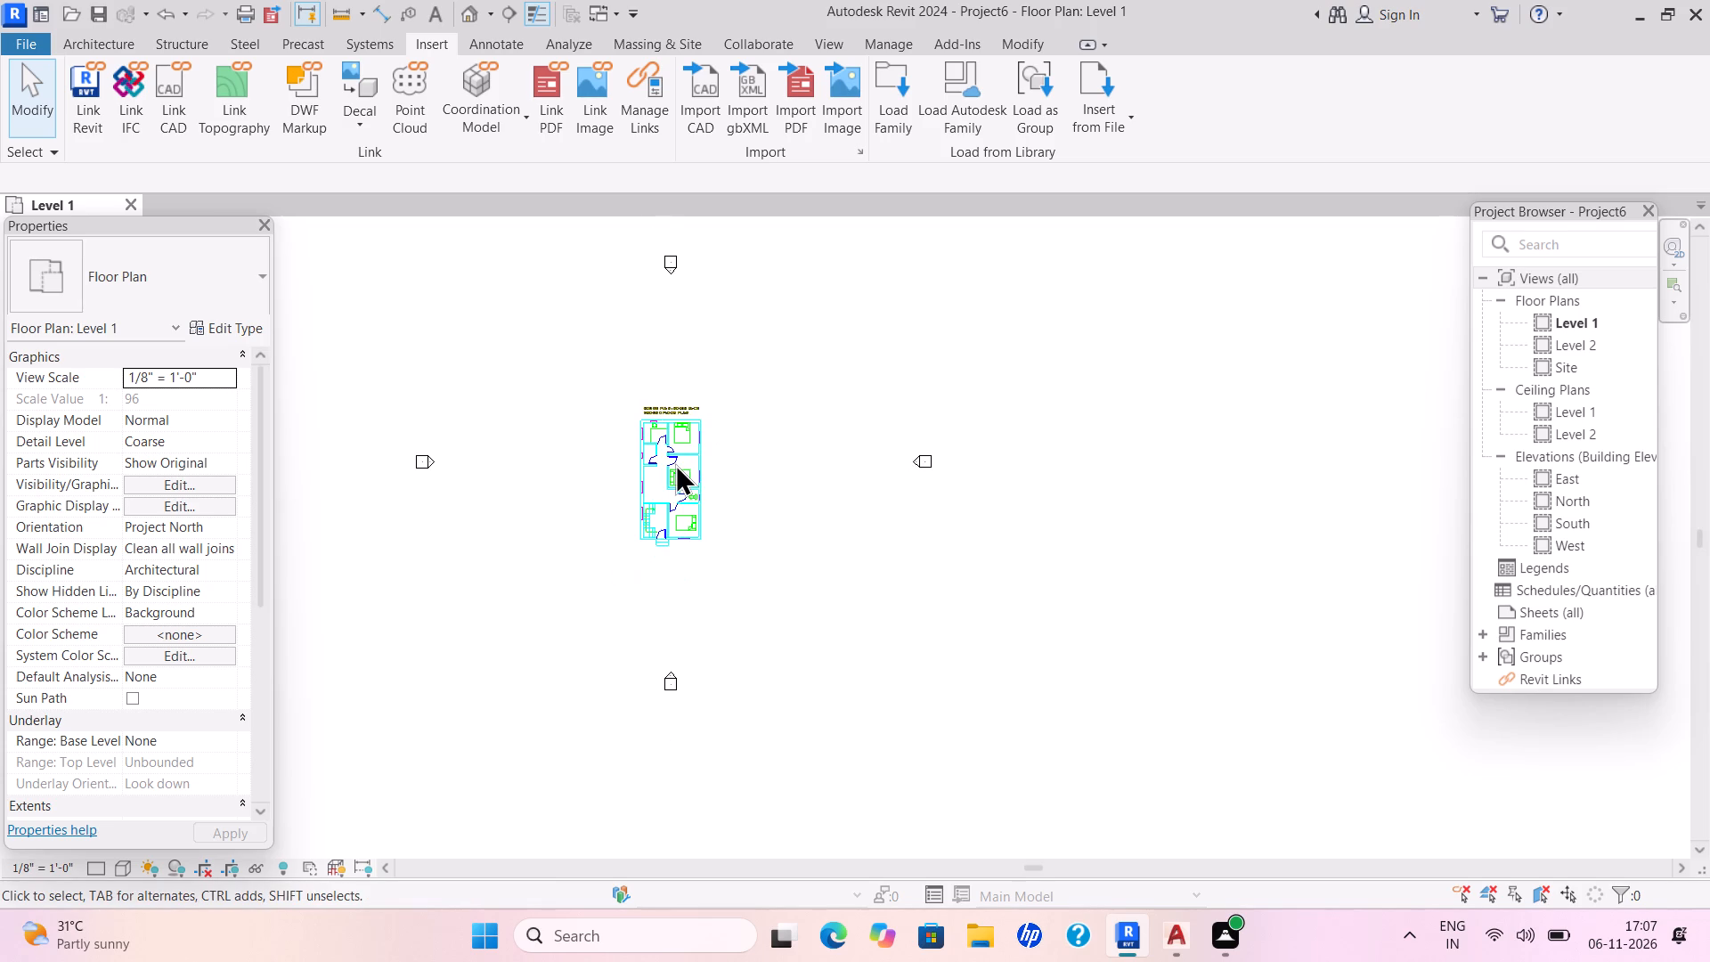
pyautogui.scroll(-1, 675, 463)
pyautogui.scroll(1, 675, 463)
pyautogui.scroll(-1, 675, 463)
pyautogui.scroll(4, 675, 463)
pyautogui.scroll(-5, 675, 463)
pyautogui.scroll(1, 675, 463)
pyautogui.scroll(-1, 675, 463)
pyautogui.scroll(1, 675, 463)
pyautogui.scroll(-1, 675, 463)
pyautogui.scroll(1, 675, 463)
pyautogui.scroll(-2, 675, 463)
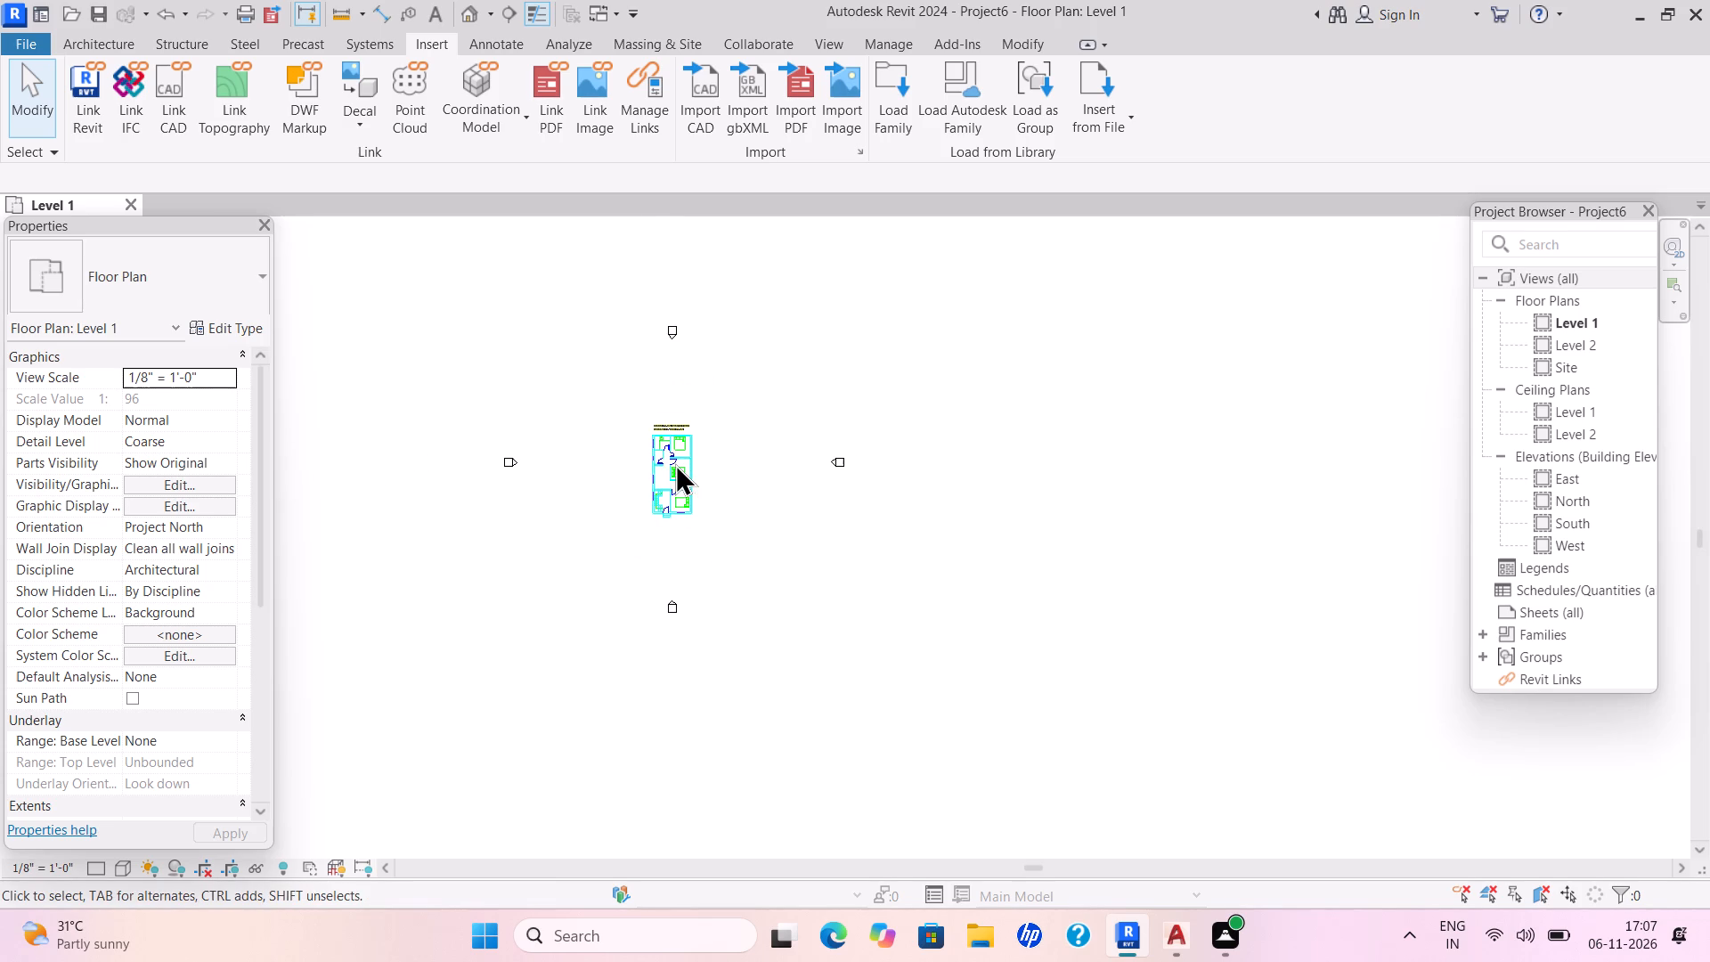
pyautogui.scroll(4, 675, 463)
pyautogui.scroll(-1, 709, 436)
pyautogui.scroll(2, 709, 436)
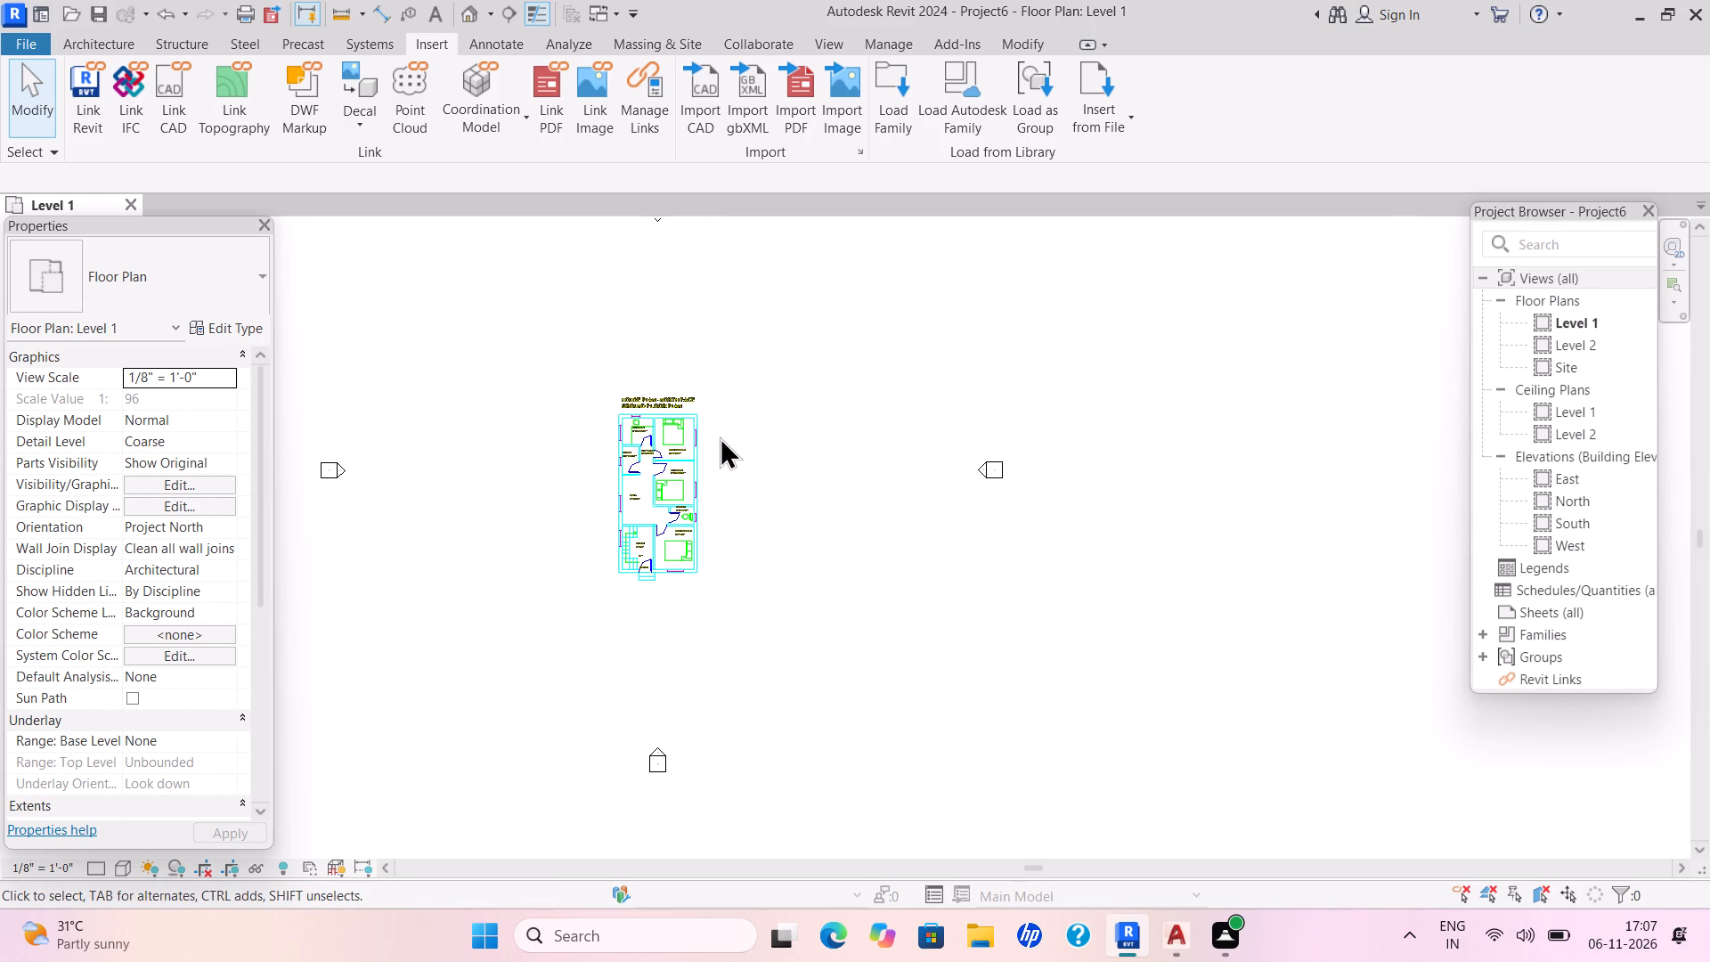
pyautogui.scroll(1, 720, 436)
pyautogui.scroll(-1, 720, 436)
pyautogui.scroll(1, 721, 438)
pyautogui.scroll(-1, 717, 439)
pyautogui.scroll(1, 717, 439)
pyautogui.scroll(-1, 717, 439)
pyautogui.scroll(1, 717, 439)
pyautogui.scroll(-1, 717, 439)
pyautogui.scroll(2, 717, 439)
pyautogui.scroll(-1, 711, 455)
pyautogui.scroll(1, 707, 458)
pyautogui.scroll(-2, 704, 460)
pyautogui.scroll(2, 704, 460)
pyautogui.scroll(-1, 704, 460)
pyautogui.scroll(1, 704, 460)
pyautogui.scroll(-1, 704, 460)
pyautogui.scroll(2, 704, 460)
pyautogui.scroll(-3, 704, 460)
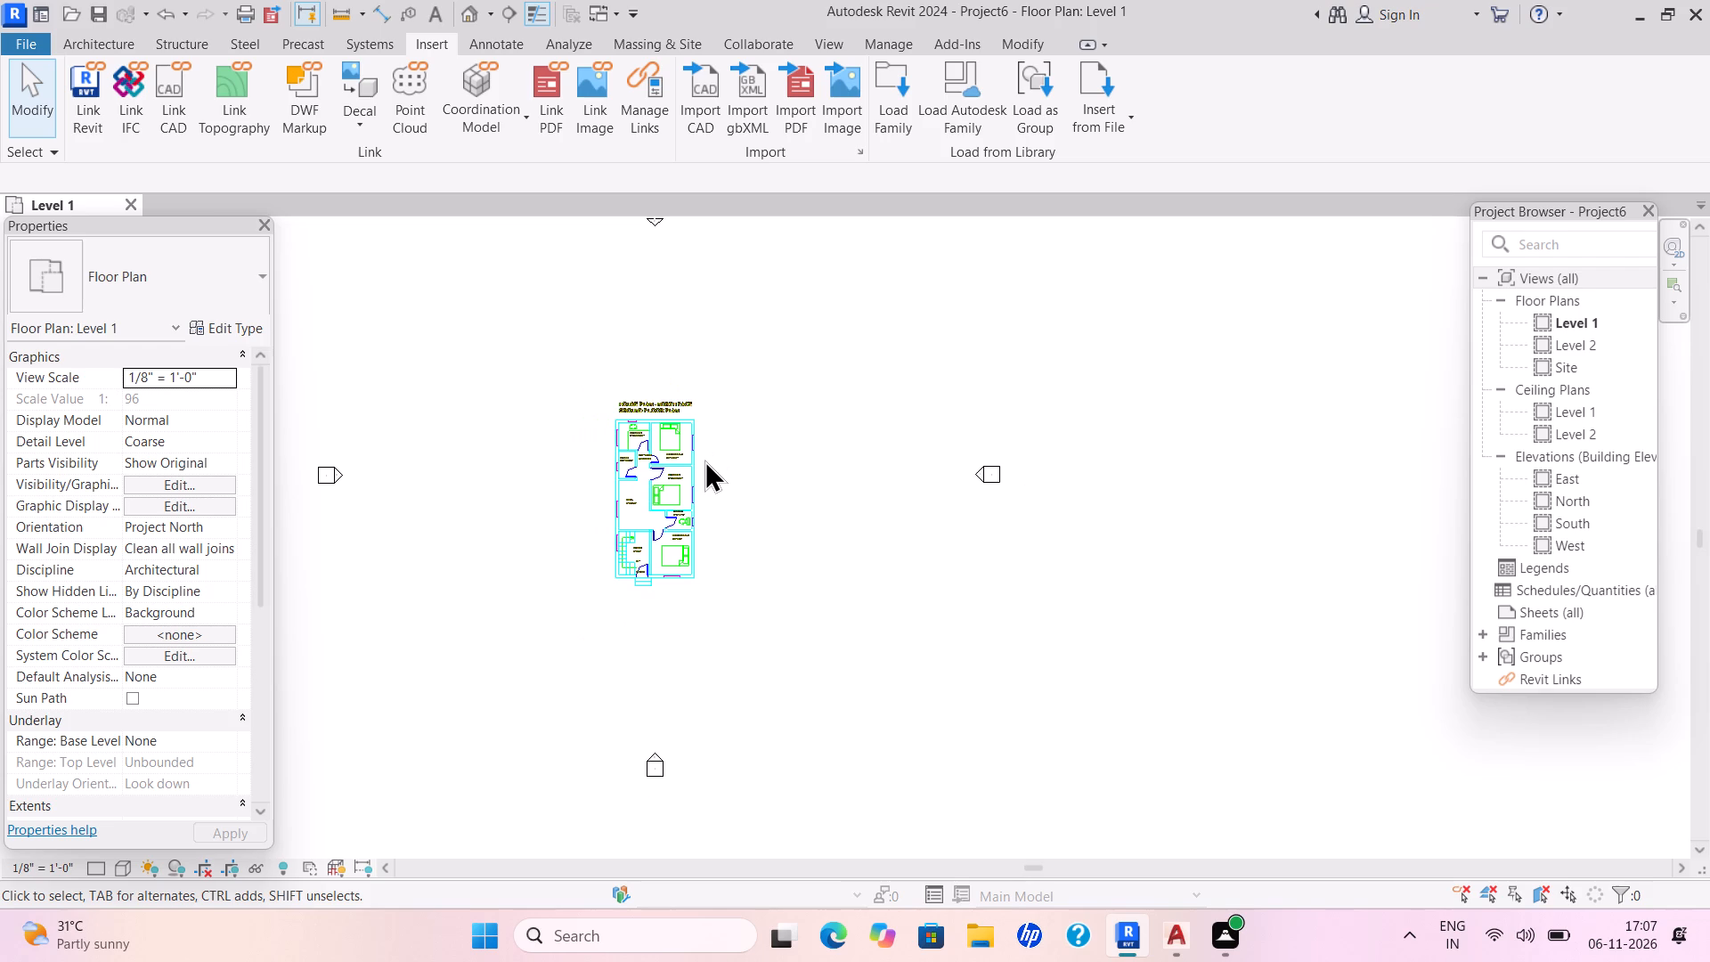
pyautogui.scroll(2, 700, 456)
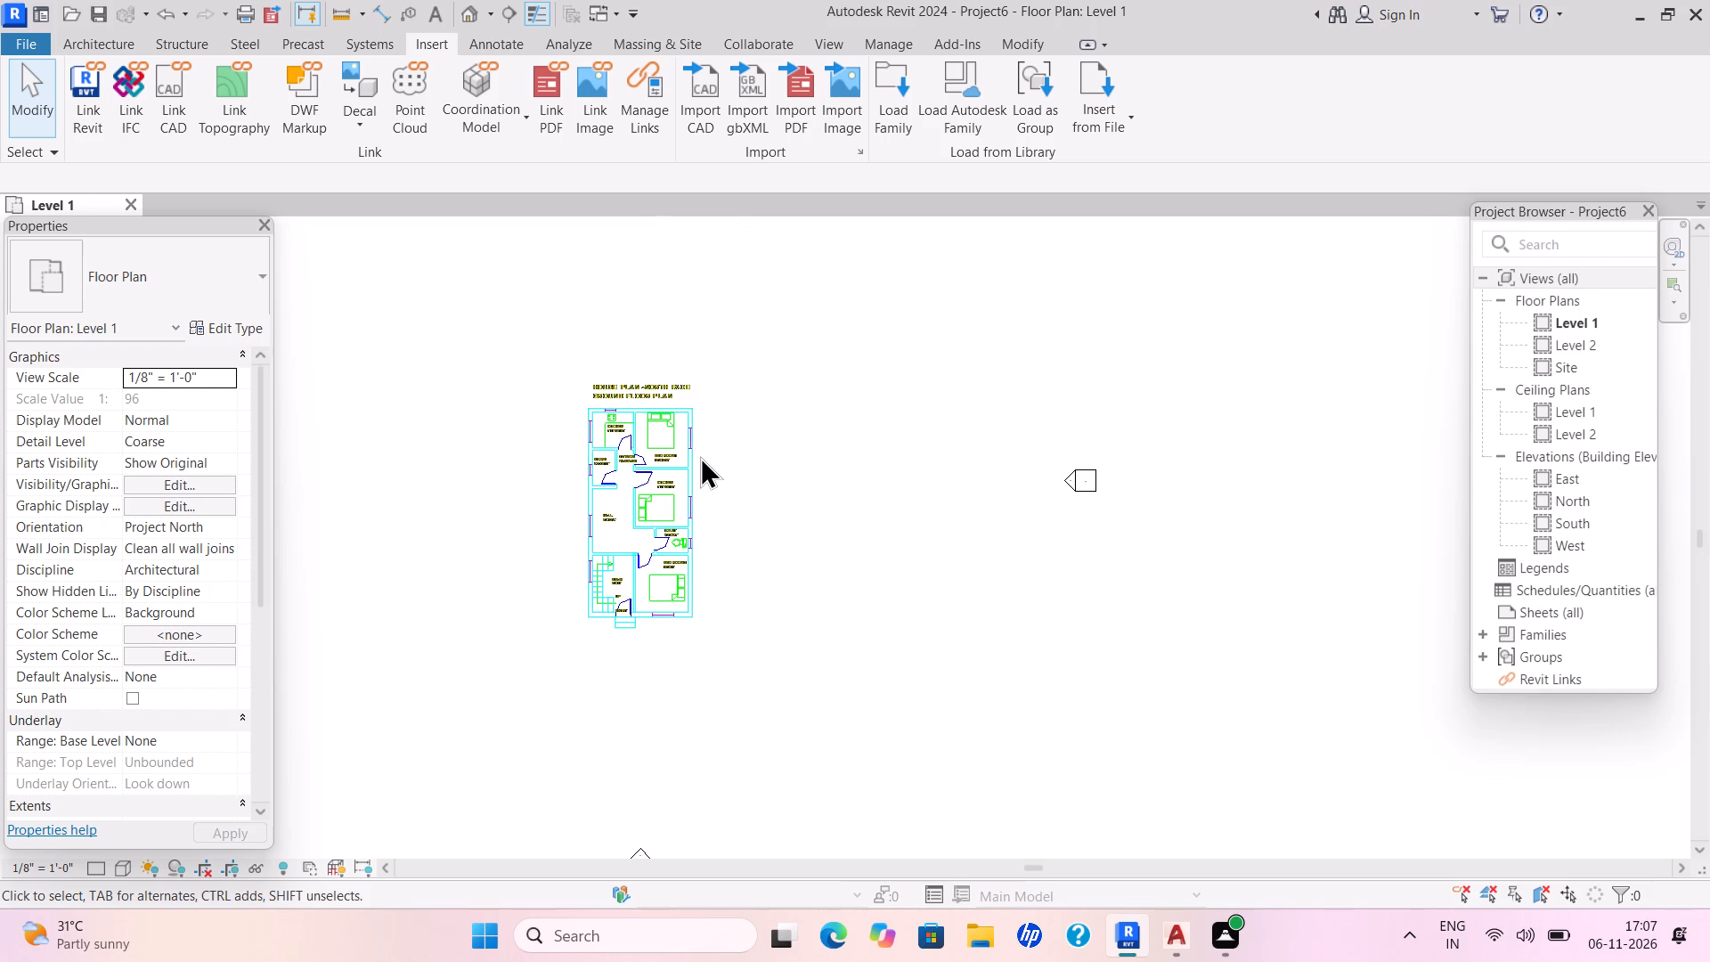
# Examine the linked ground floor plan up close in the Level 1 view.
pyautogui.scroll(-1, 700, 456)
pyautogui.scroll(1, 700, 456)
pyautogui.scroll(-1, 700, 455)
pyautogui.scroll(5, 700, 455)
pyautogui.scroll(-1, 700, 455)
pyautogui.scroll(6, 700, 455)
pyautogui.scroll(-1, 700, 455)
pyautogui.scroll(1, 690, 469)
pyautogui.scroll(-1, 672, 475)
pyautogui.scroll(1, 678, 469)
pyautogui.moveTo(690, 465); pyautogui.dragTo(843, 411, button='middle')
pyautogui.scroll(-3, 851, 415)
pyautogui.scroll(1, 851, 417)
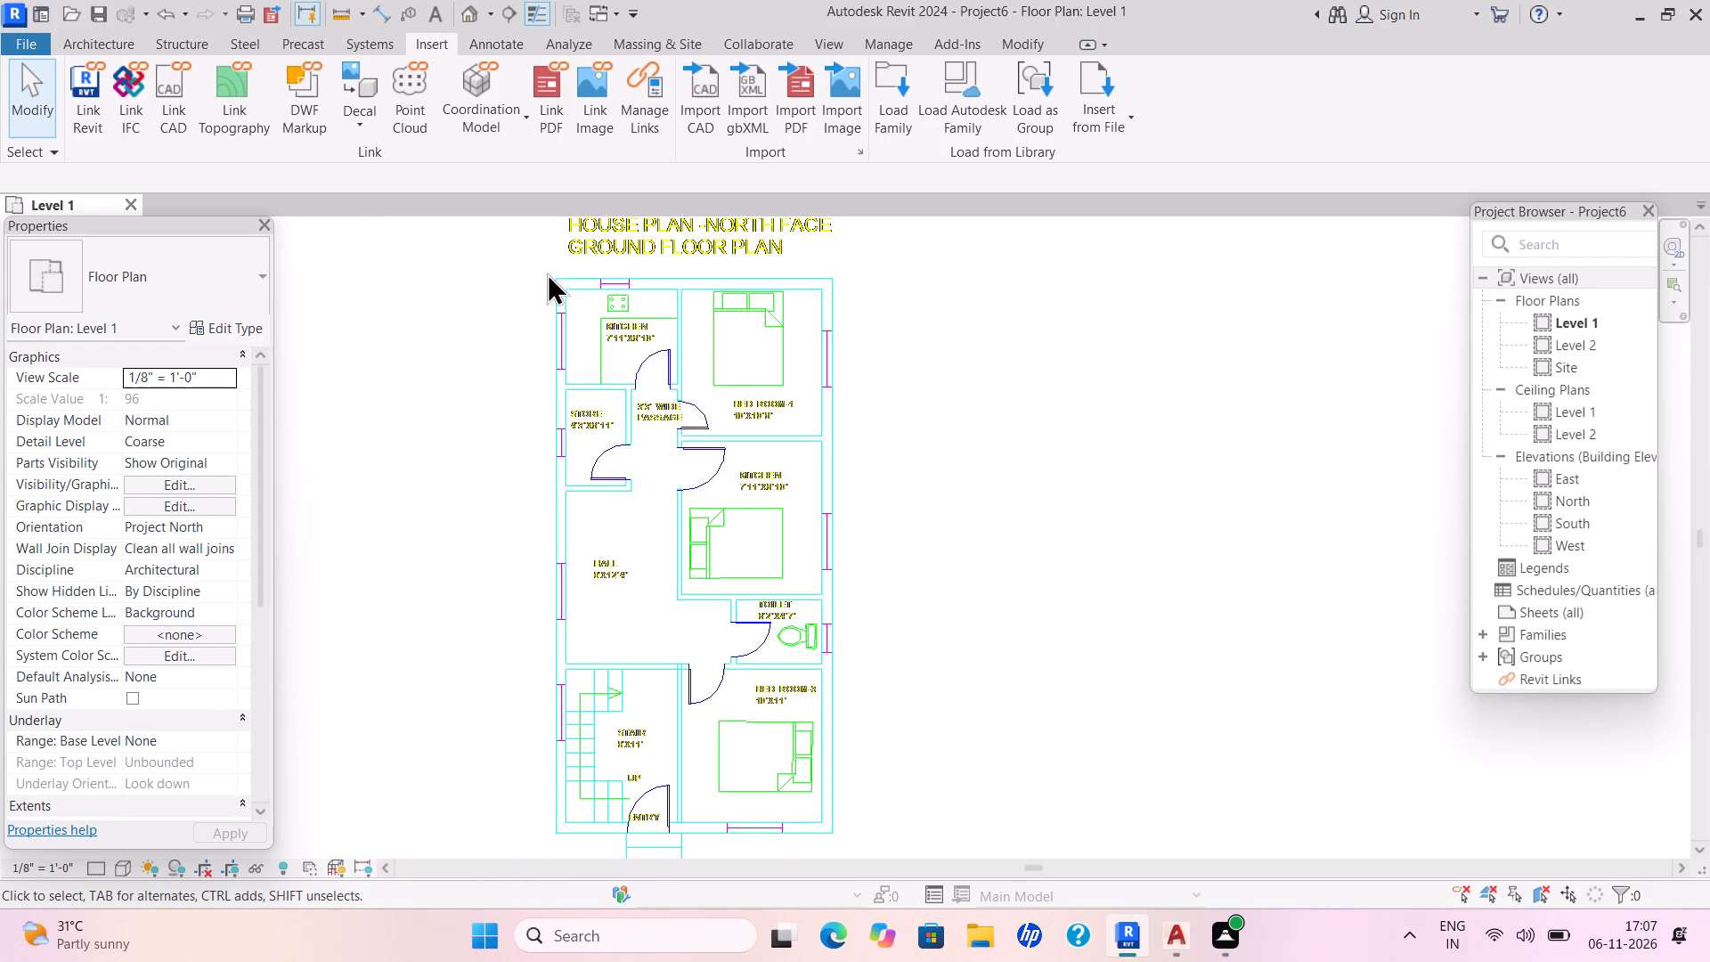
# Start an architectural wall and duplicate the Generic - 8" type as a new type named WALL 9".
pyautogui.press('Escape')
pyautogui.press('Escape')
pyautogui.click(101, 44)
pyautogui.click(108, 123)
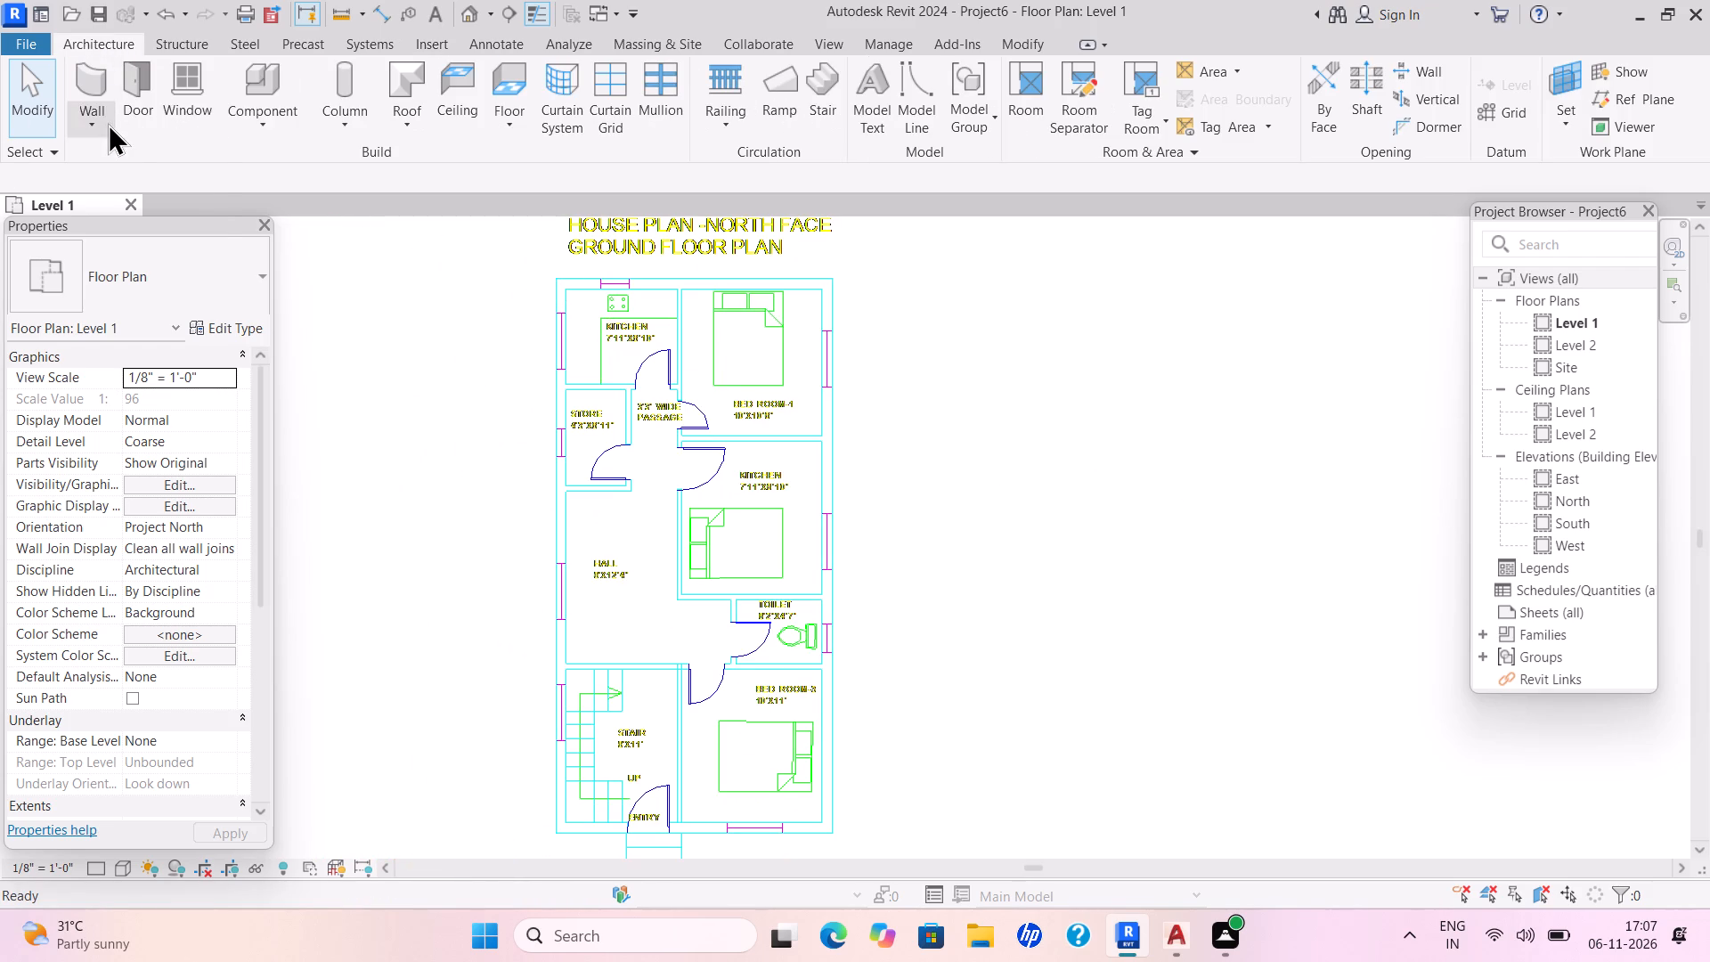
pyautogui.click(143, 170)
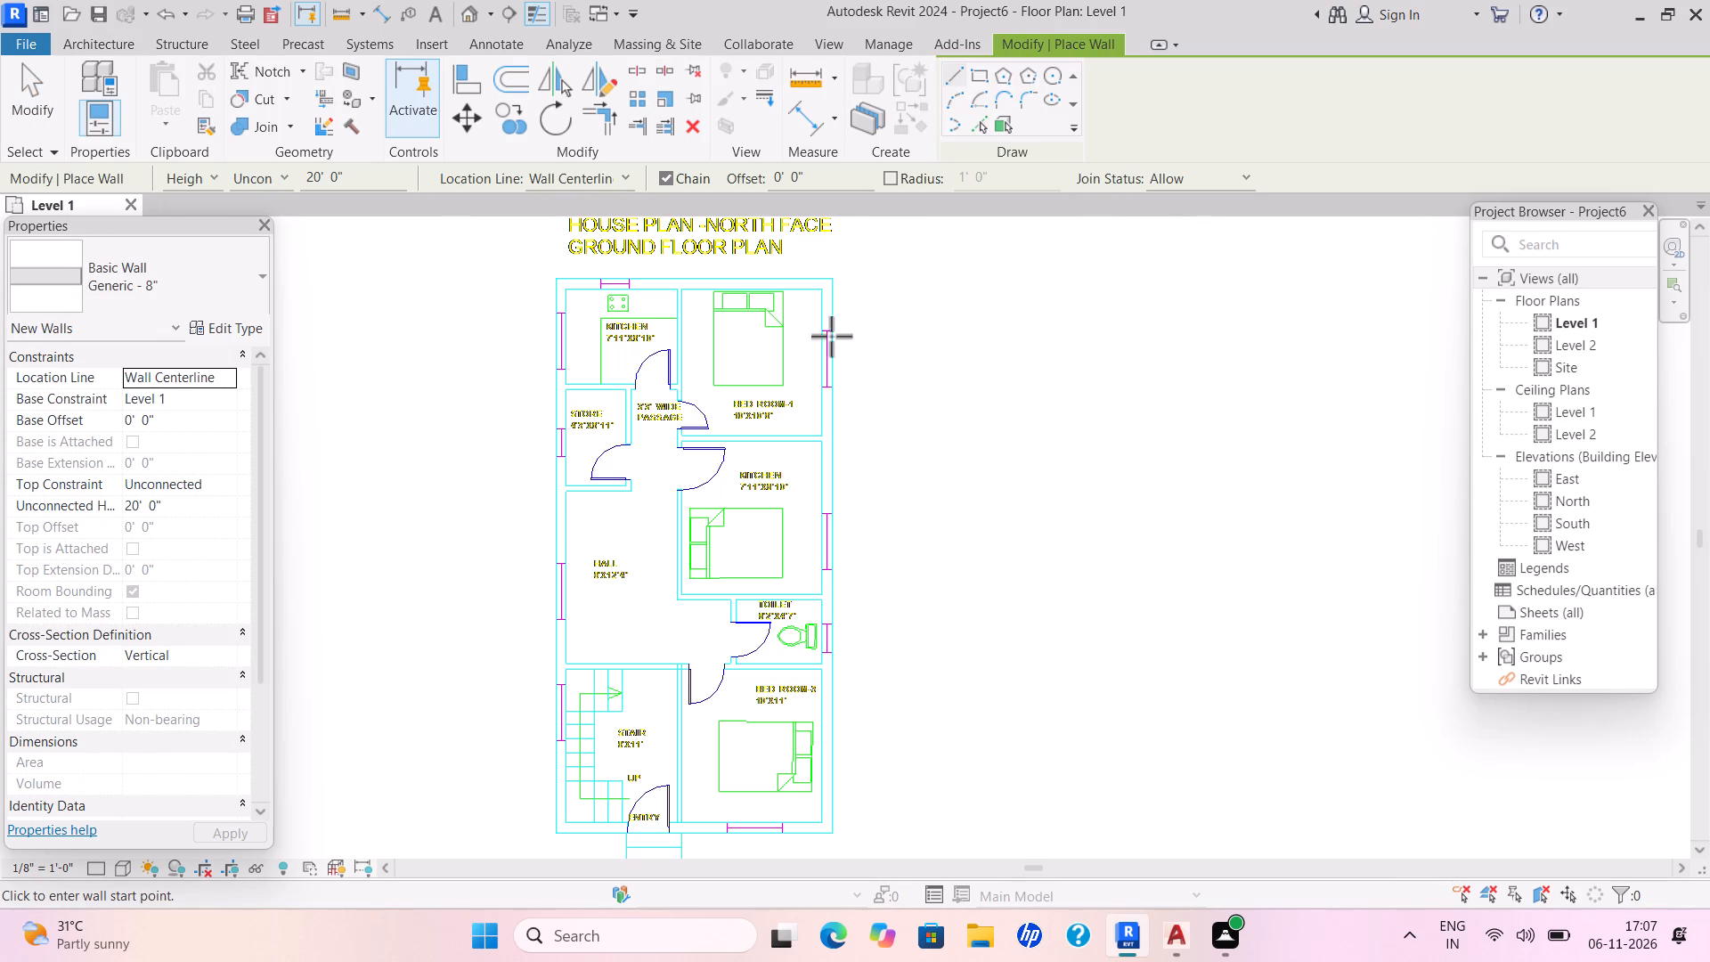
pyautogui.click(244, 332)
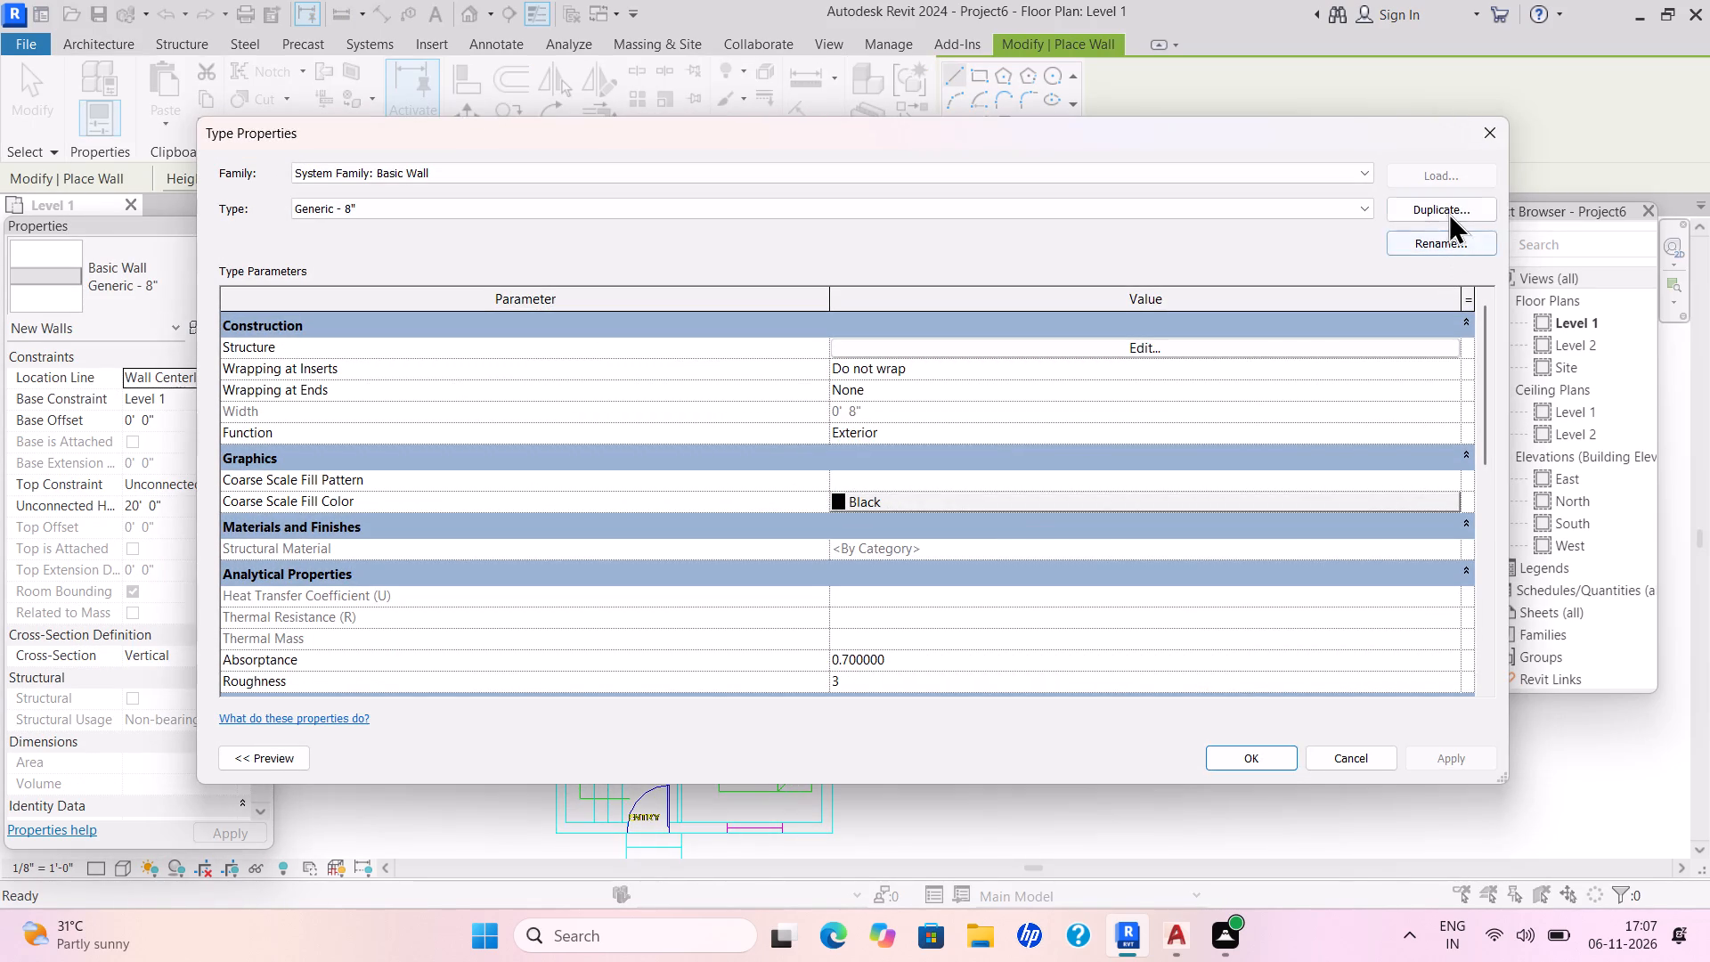
pyautogui.click(1448, 208)
pyautogui.press('BackSpace')
pyautogui.write('WALL')
pyautogui.press('space')
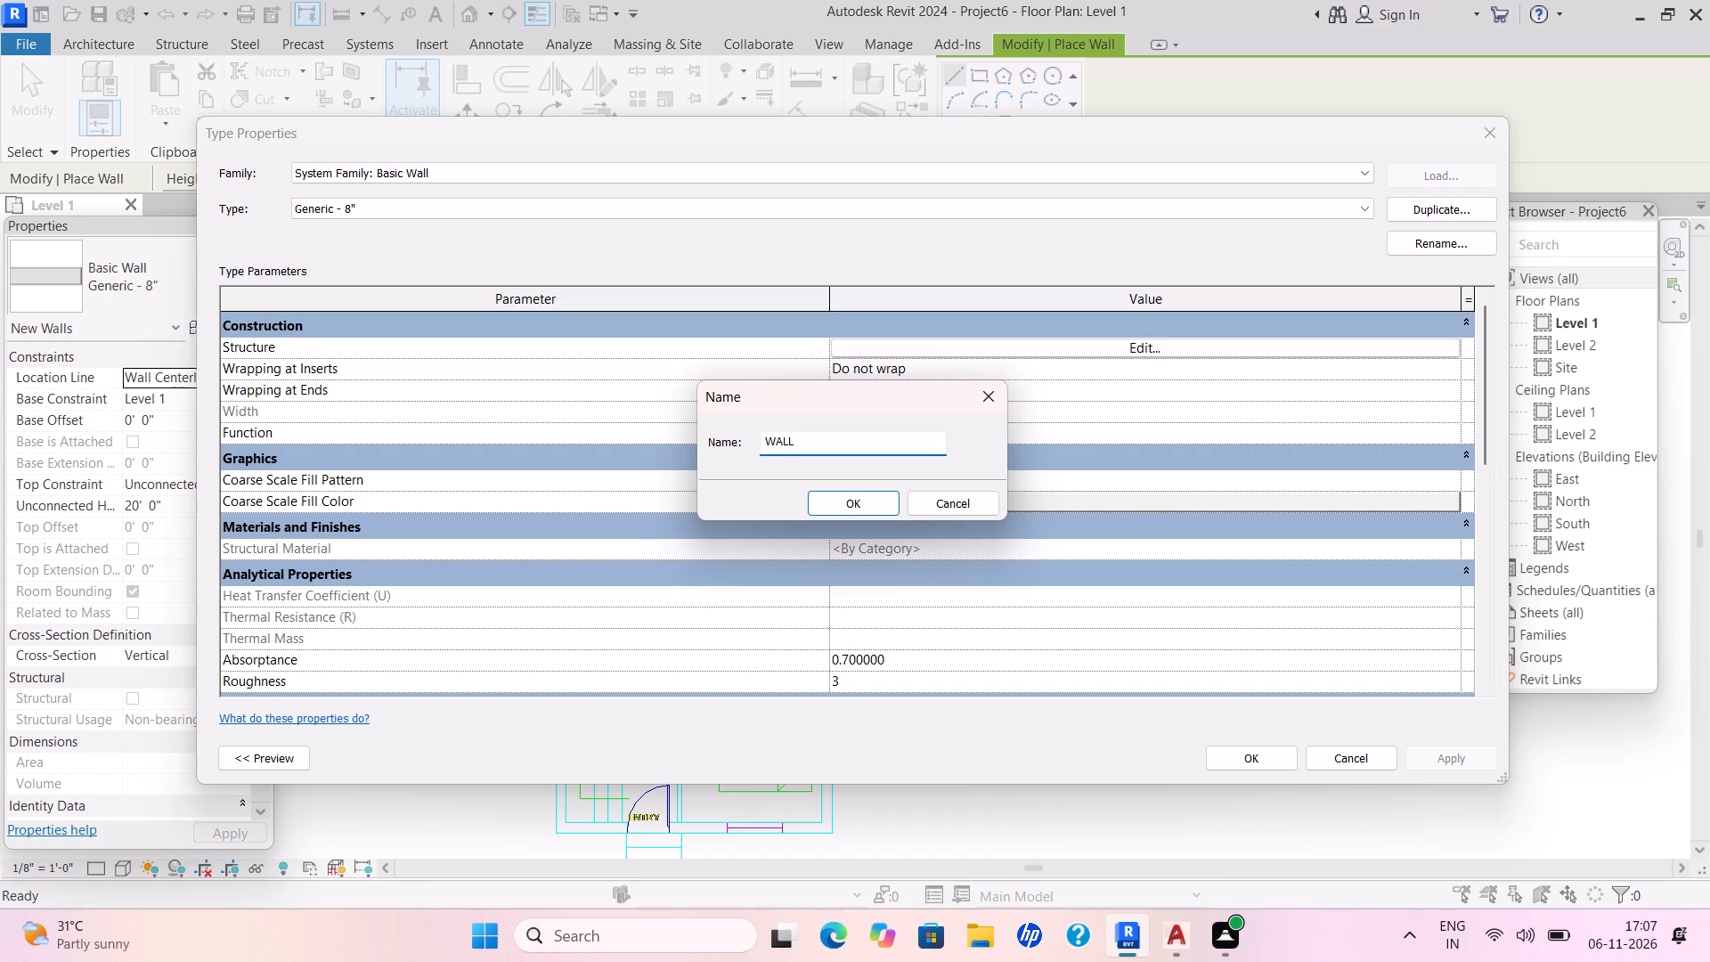
pyautogui.write('9"')
pyautogui.press('Return')
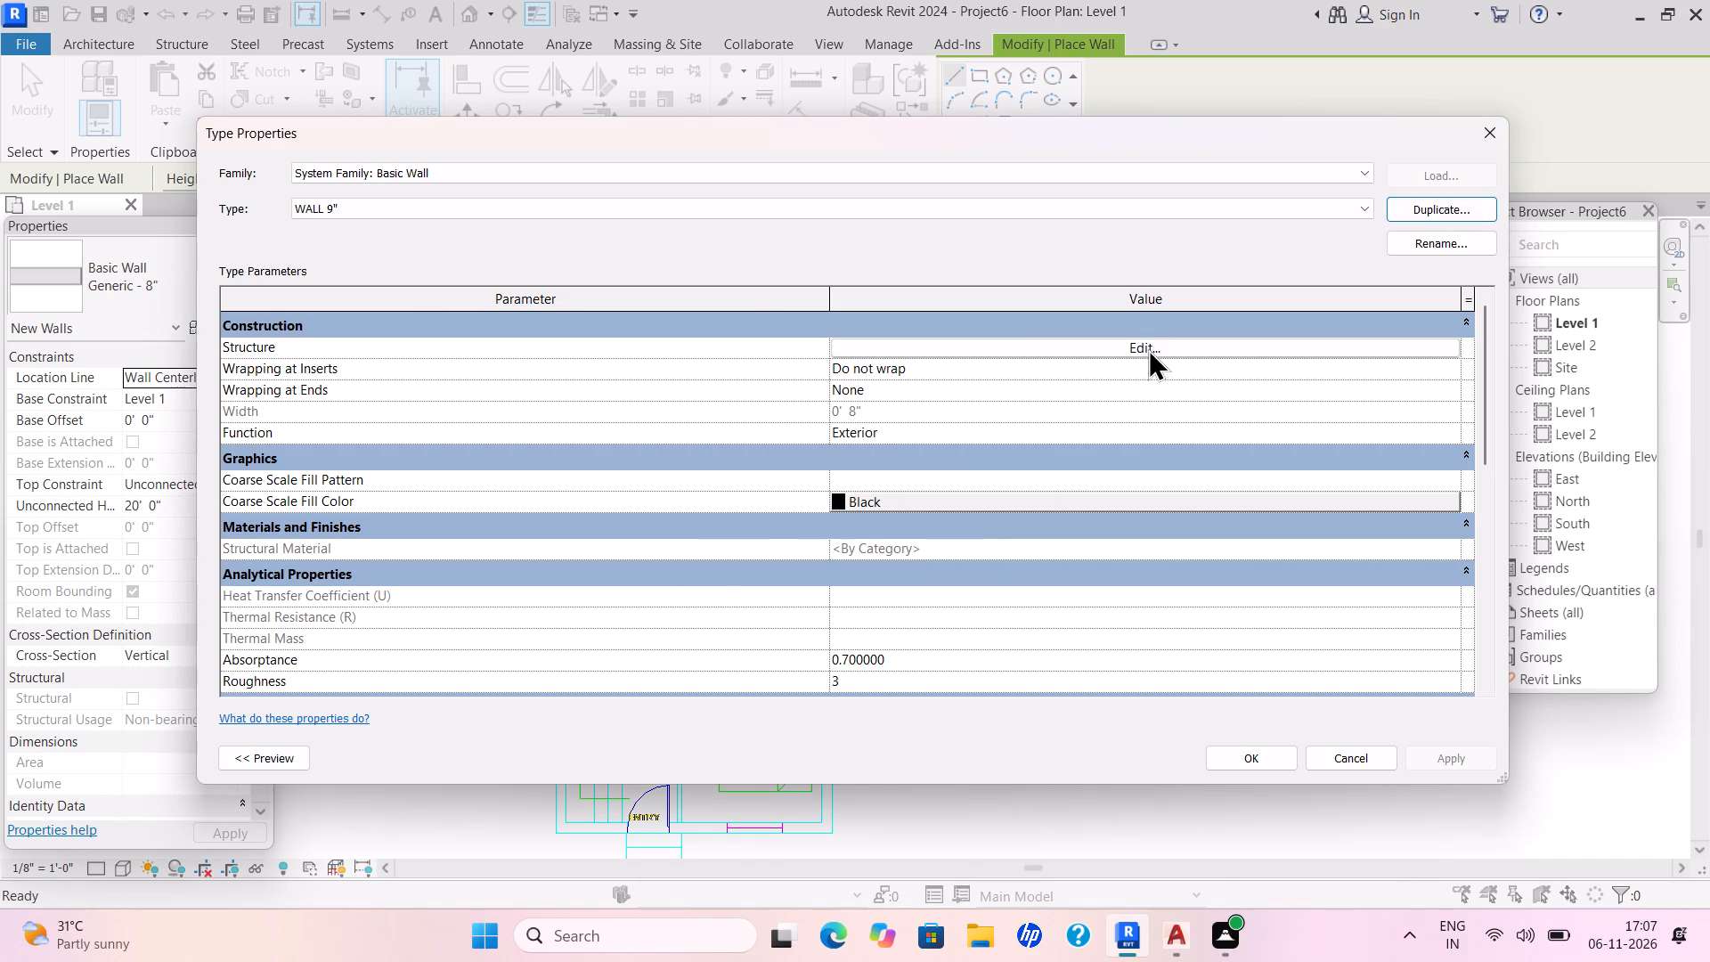
# Set the structure layer thickness of the WALL 9" type to 9" and apply the type changes.
pyautogui.click(1148, 348)
pyautogui.moveTo(880, 351); pyautogui.dragTo(872, 359)
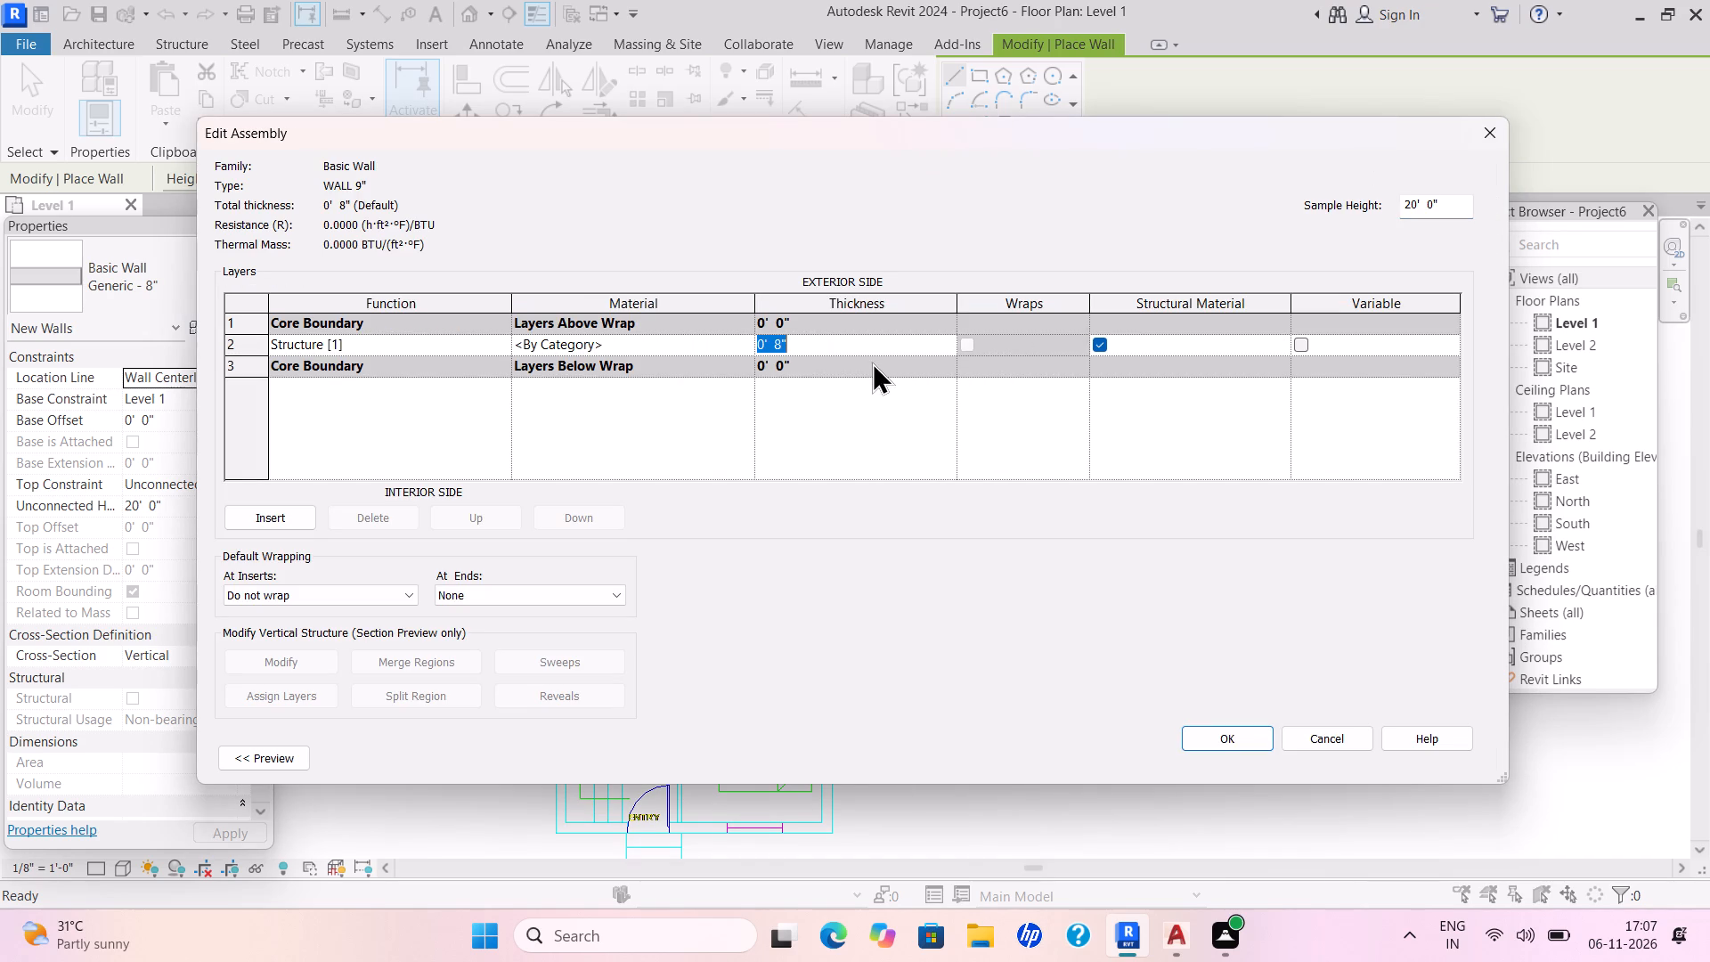
pyautogui.press('BackSpace')
pyautogui.write('9"')
pyautogui.press('Return')
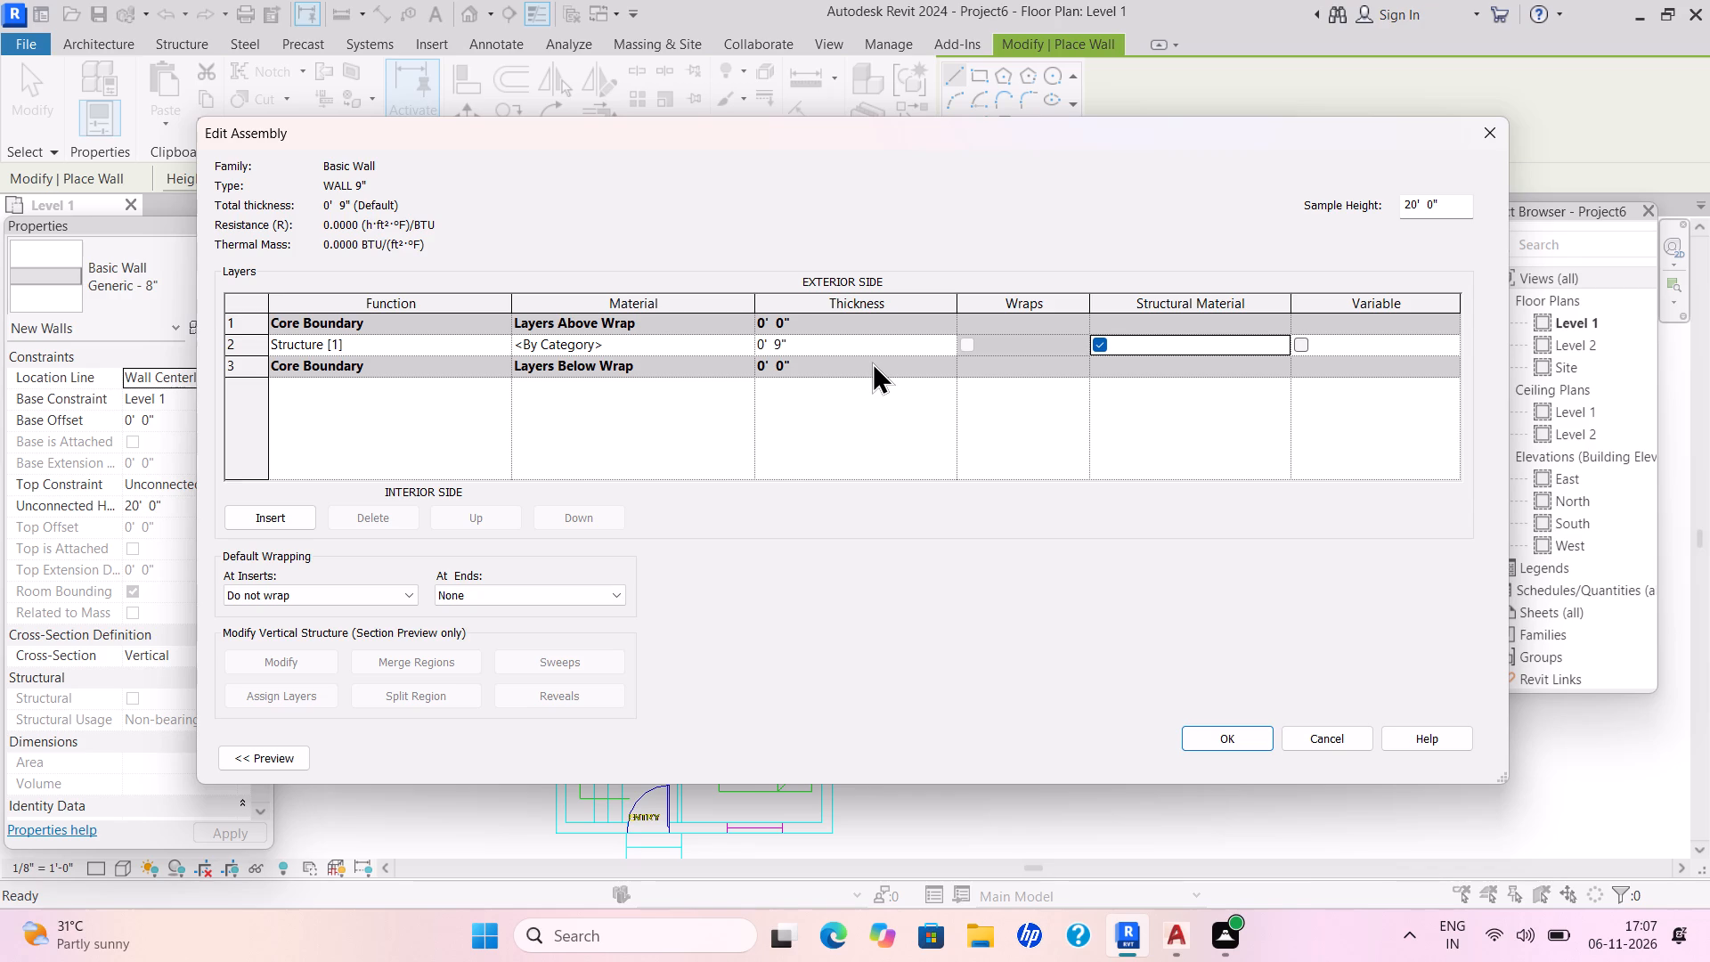
pyautogui.click(1252, 736)
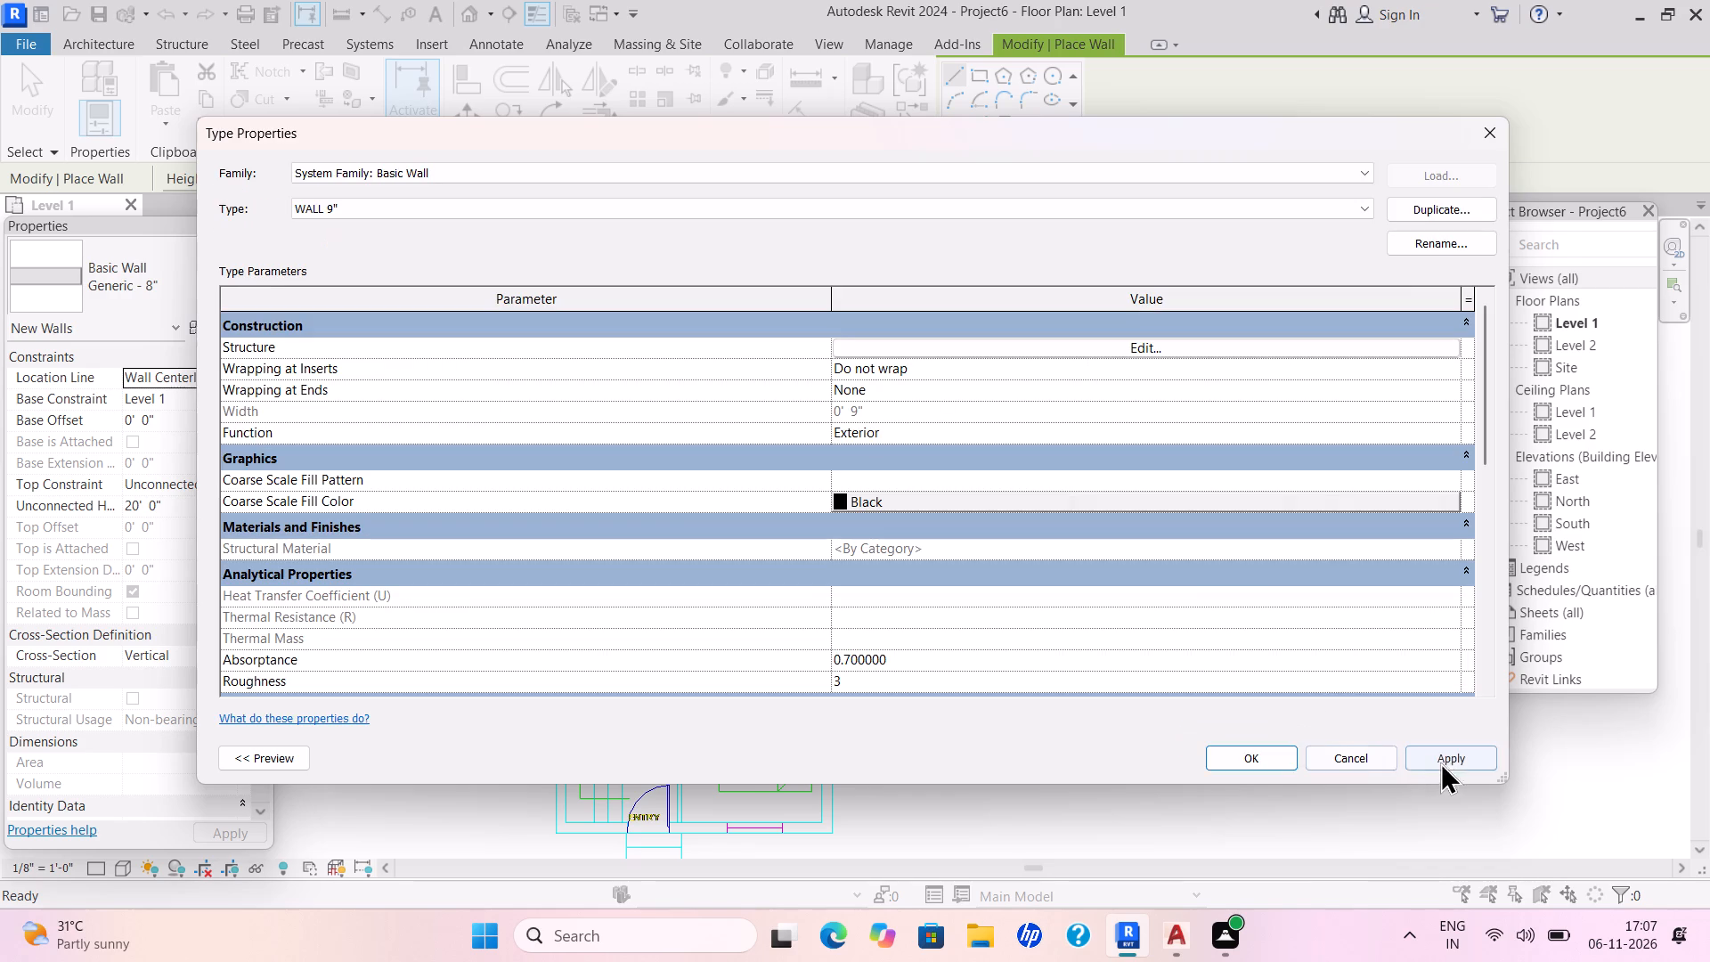
pyautogui.click(1445, 759)
pyautogui.click(1263, 748)
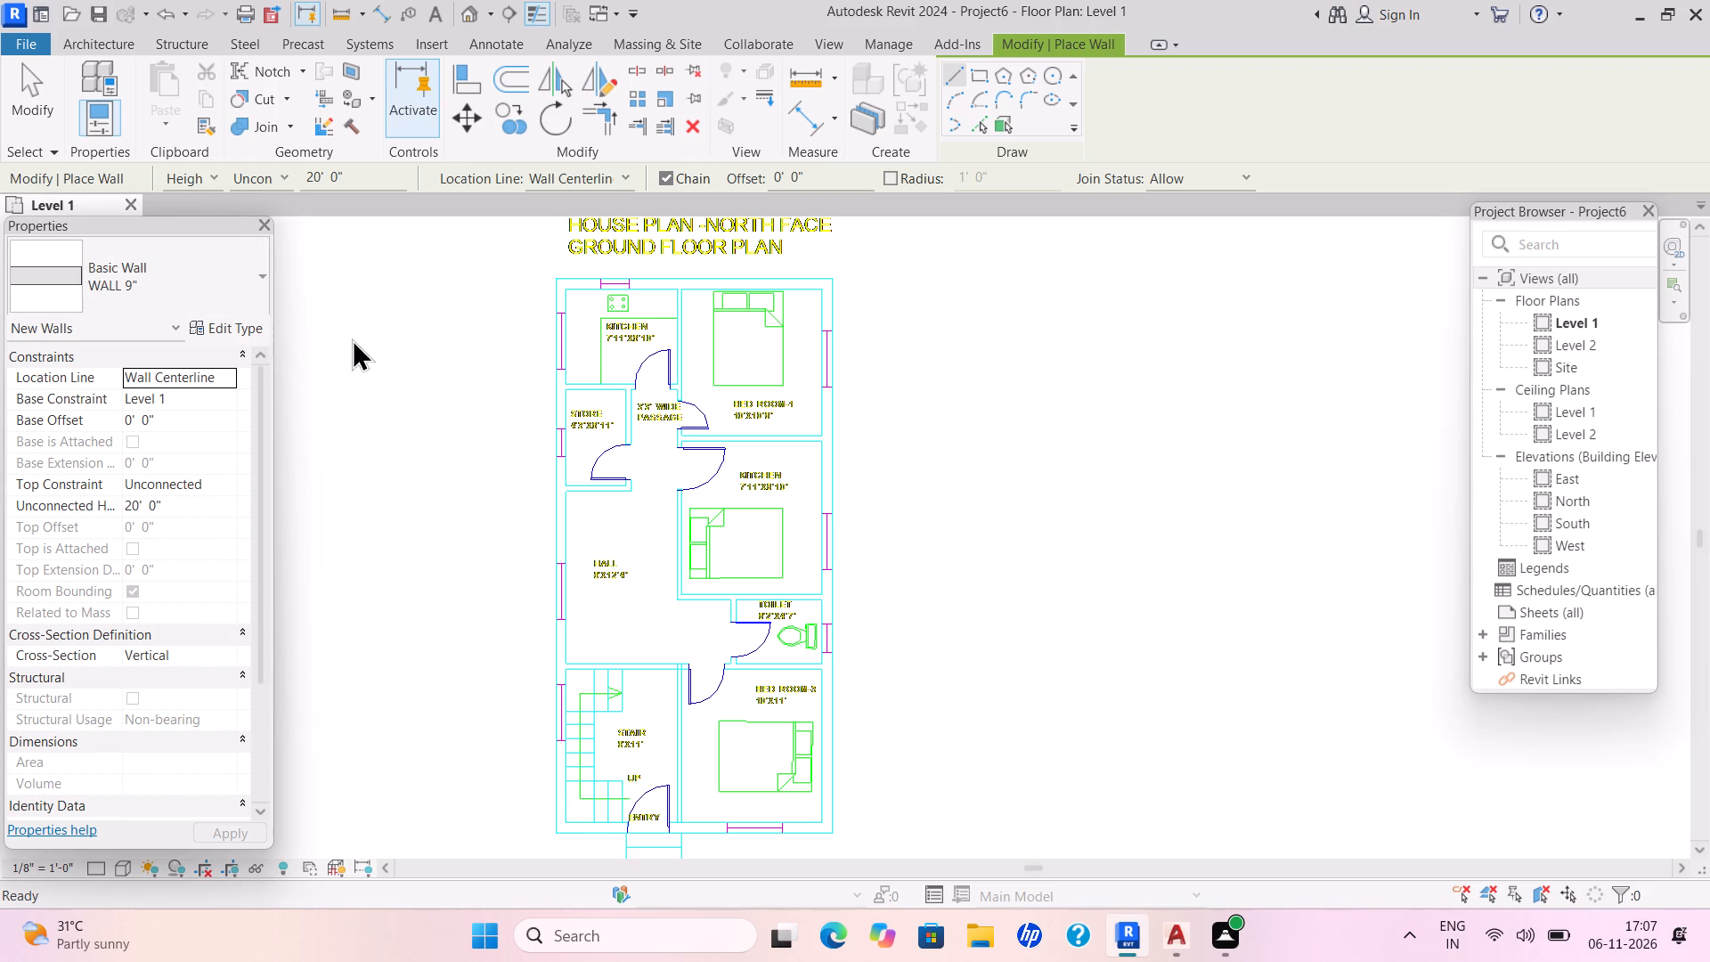
# Set the new walls' location line to Core Face: Interior and their unconnected height to 10'.
pyautogui.click(224, 381)
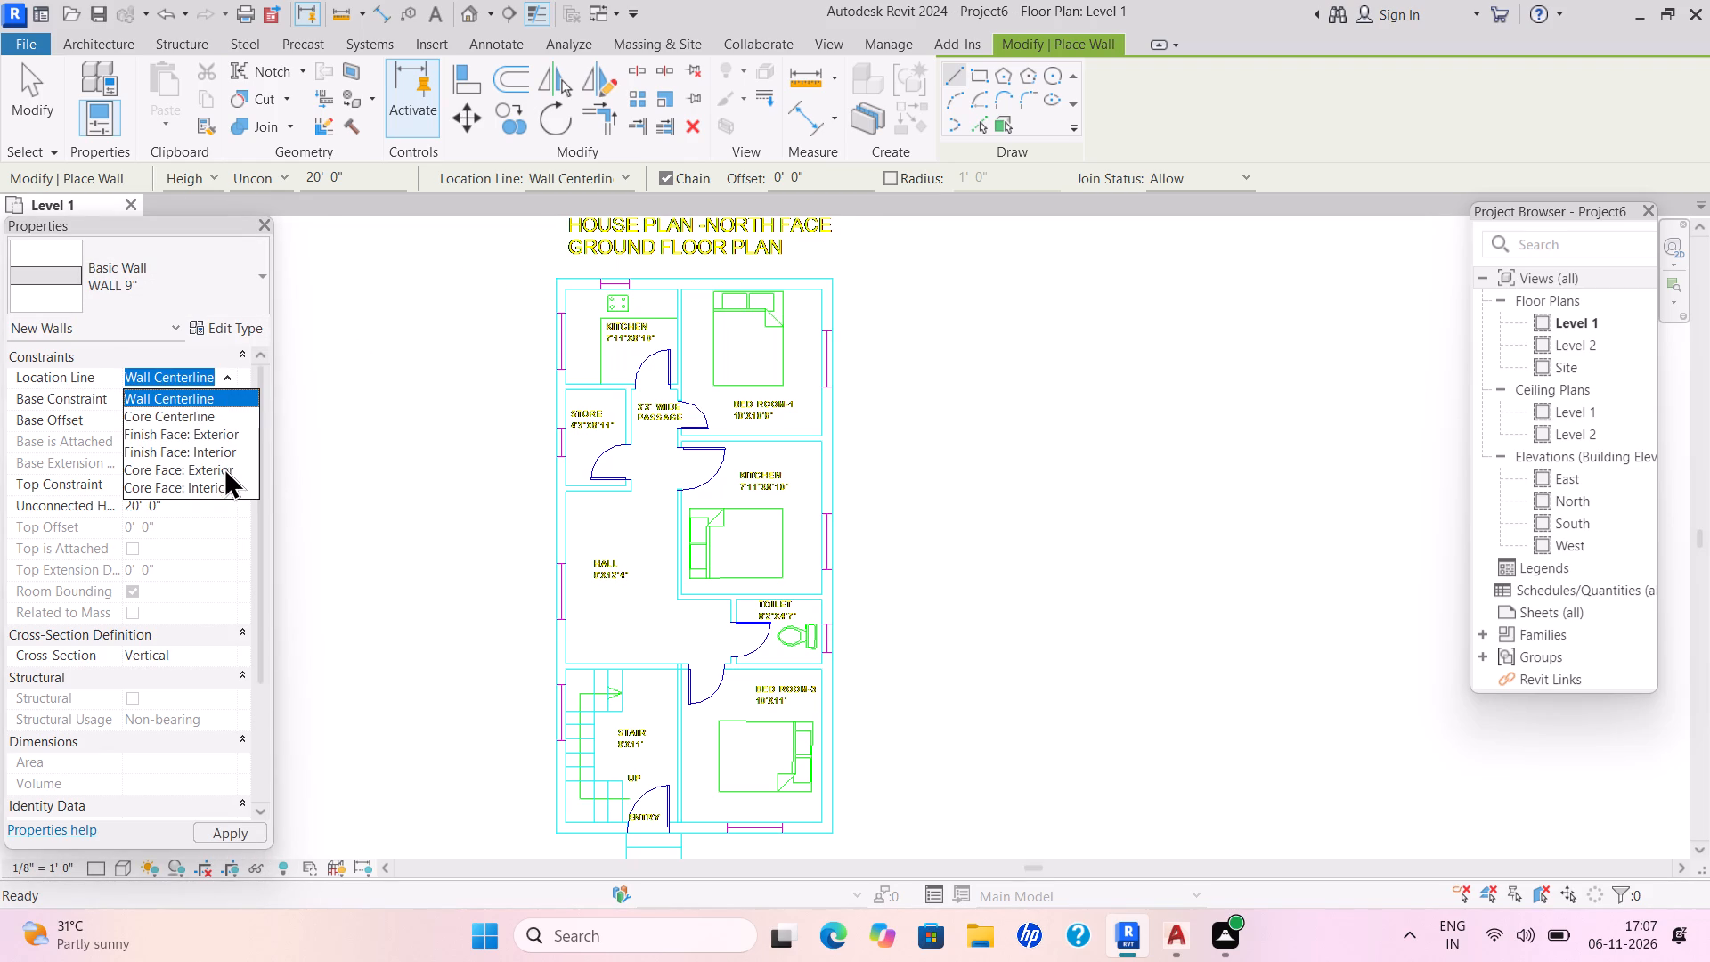
pyautogui.click(226, 488)
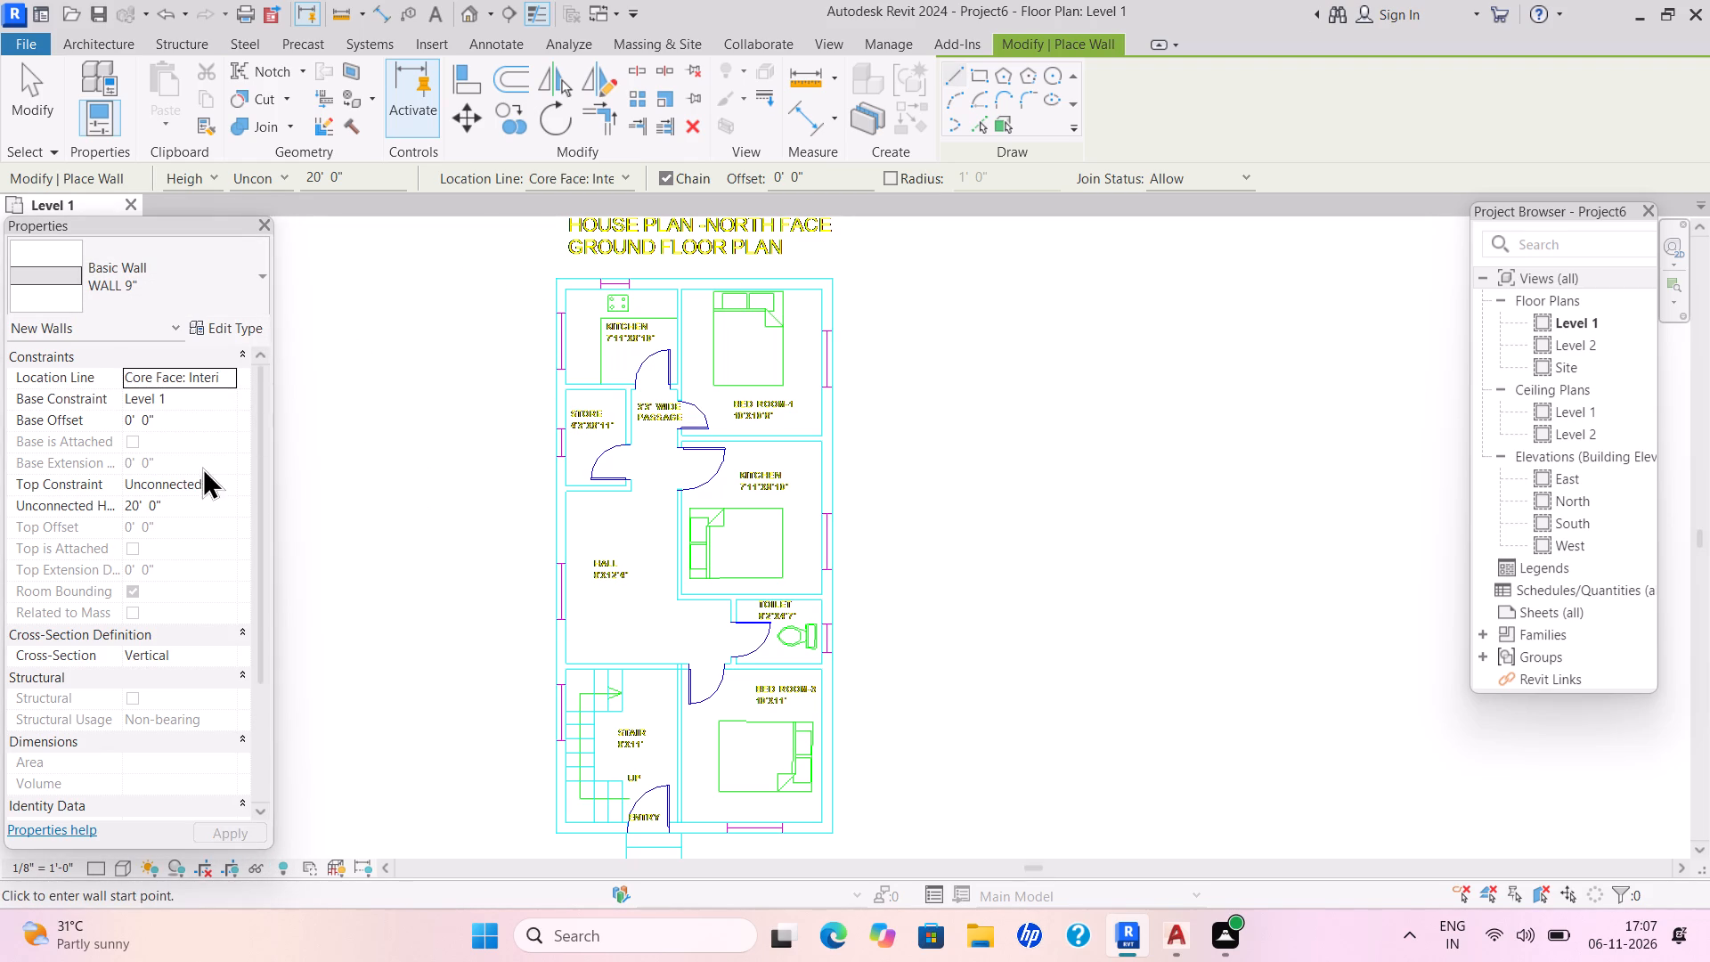
pyautogui.moveTo(182, 495); pyautogui.dragTo(177, 513)
pyautogui.click(177, 516)
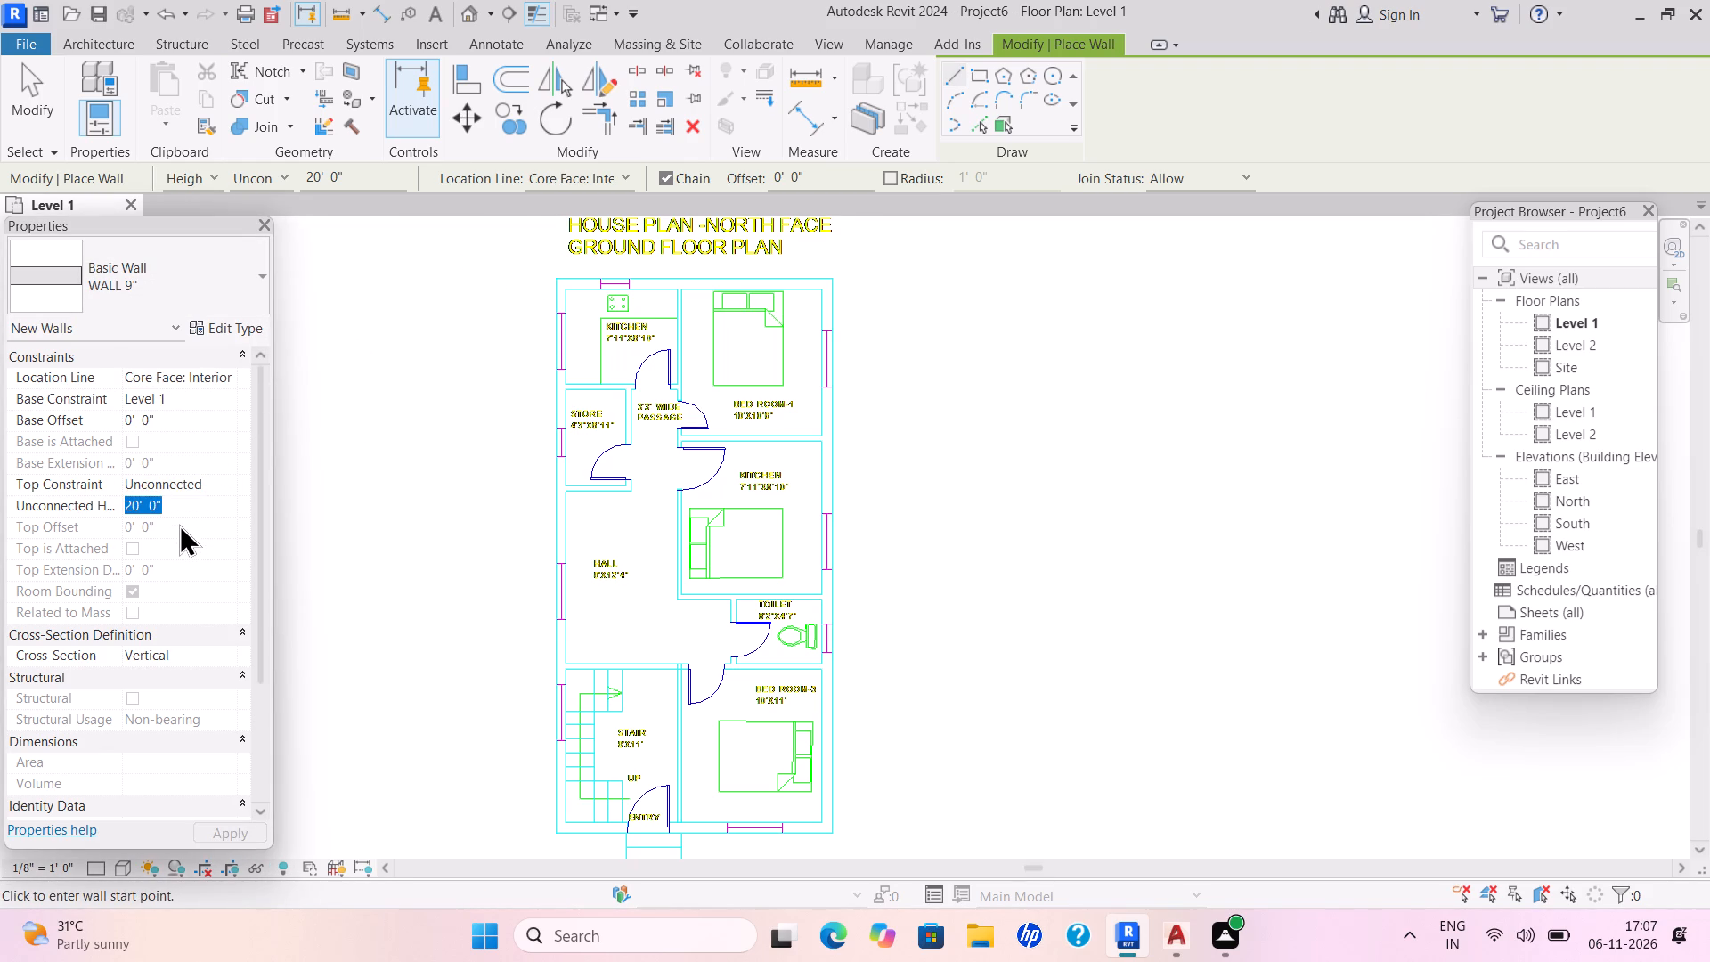
pyautogui.press('BackSpace')
pyautogui.write("10'")
pyautogui.press('Return')
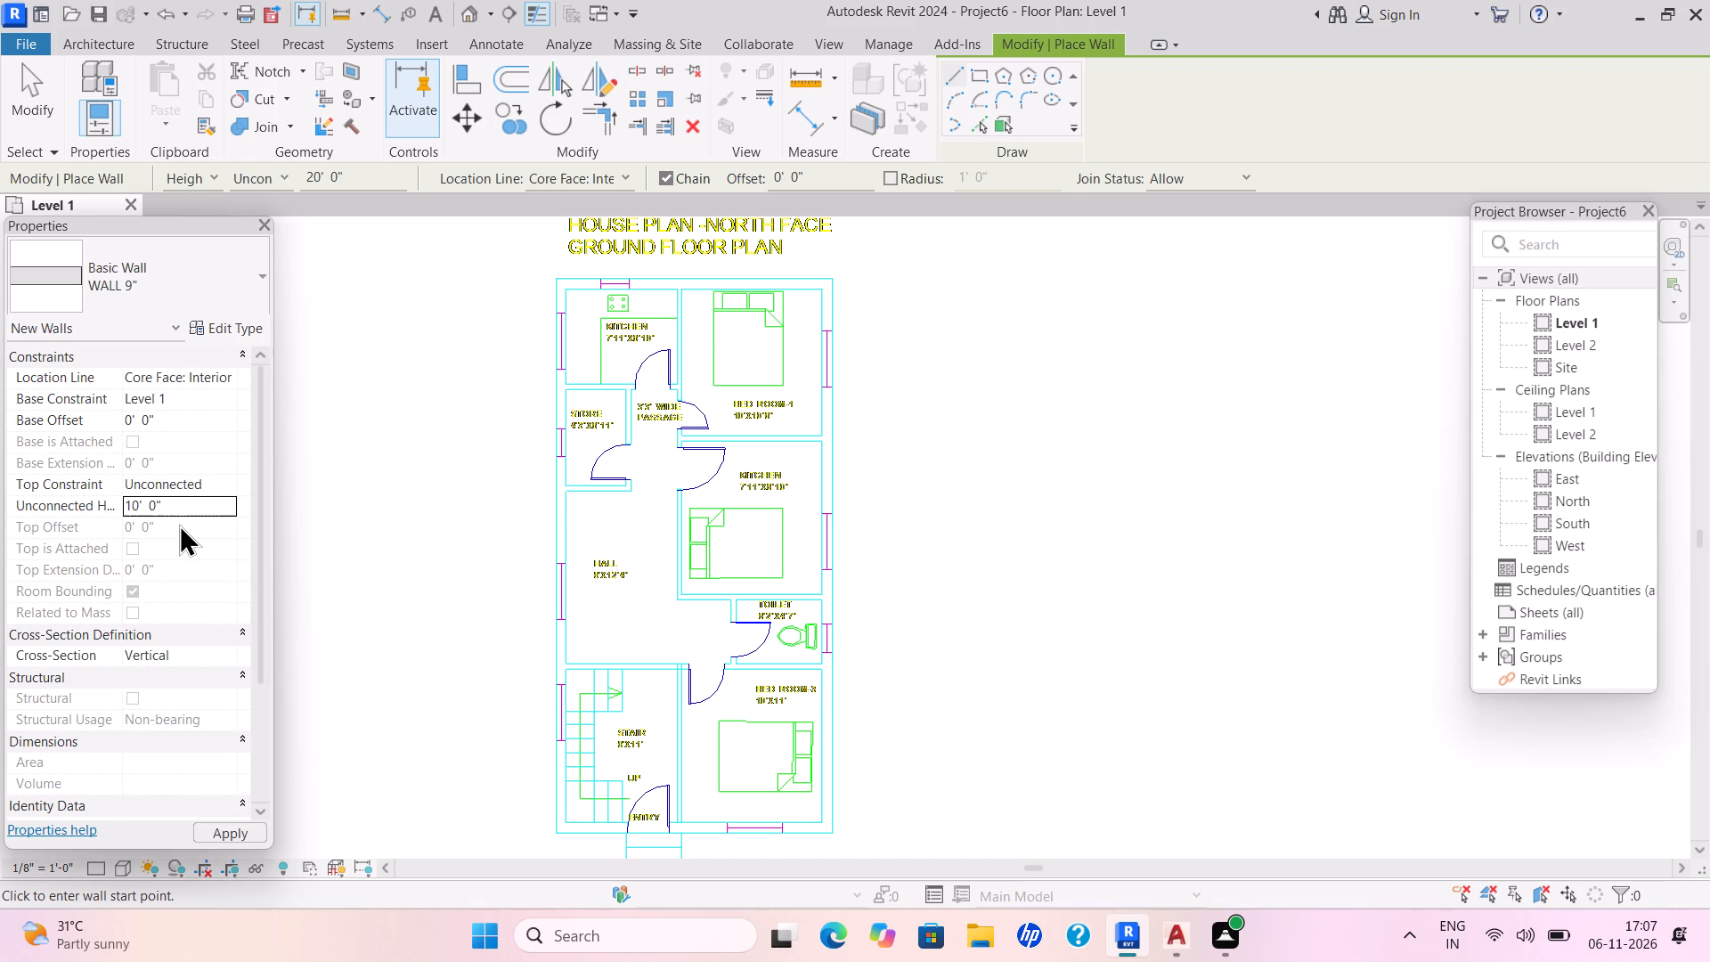
# Draw a closed loop of four WALL 9" exterior walls along the linked plan's outer outline, with the thickness flipped inward.
pyautogui.click(557, 271)
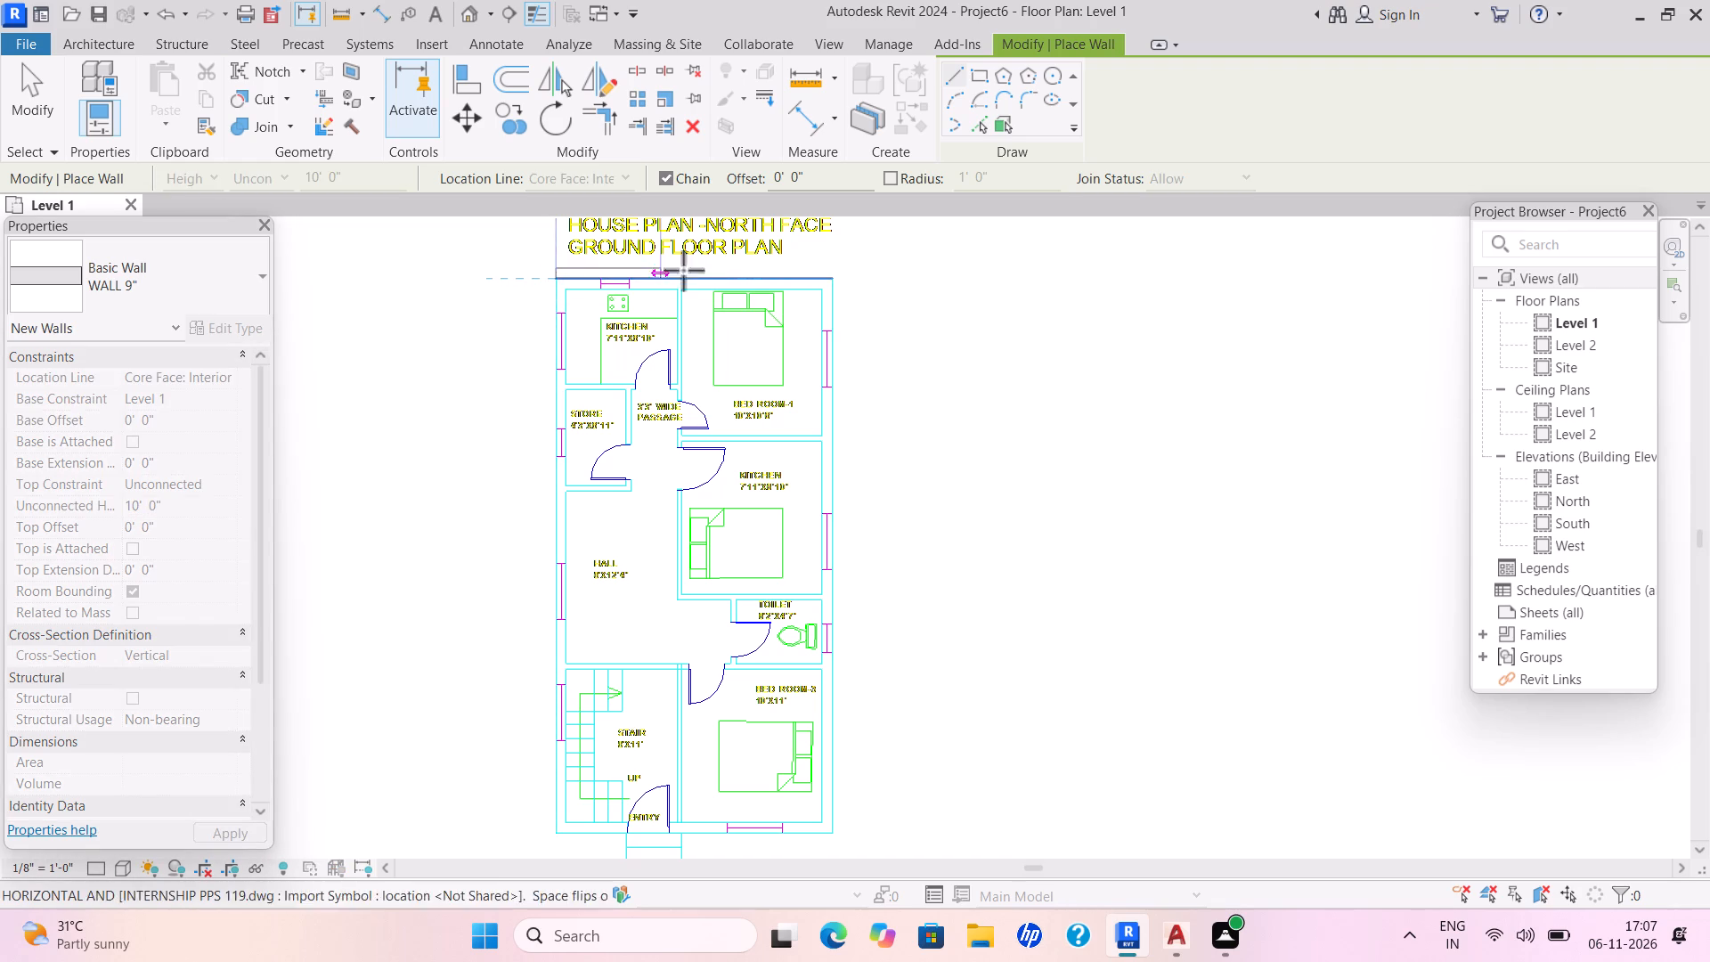
pyautogui.press('space')
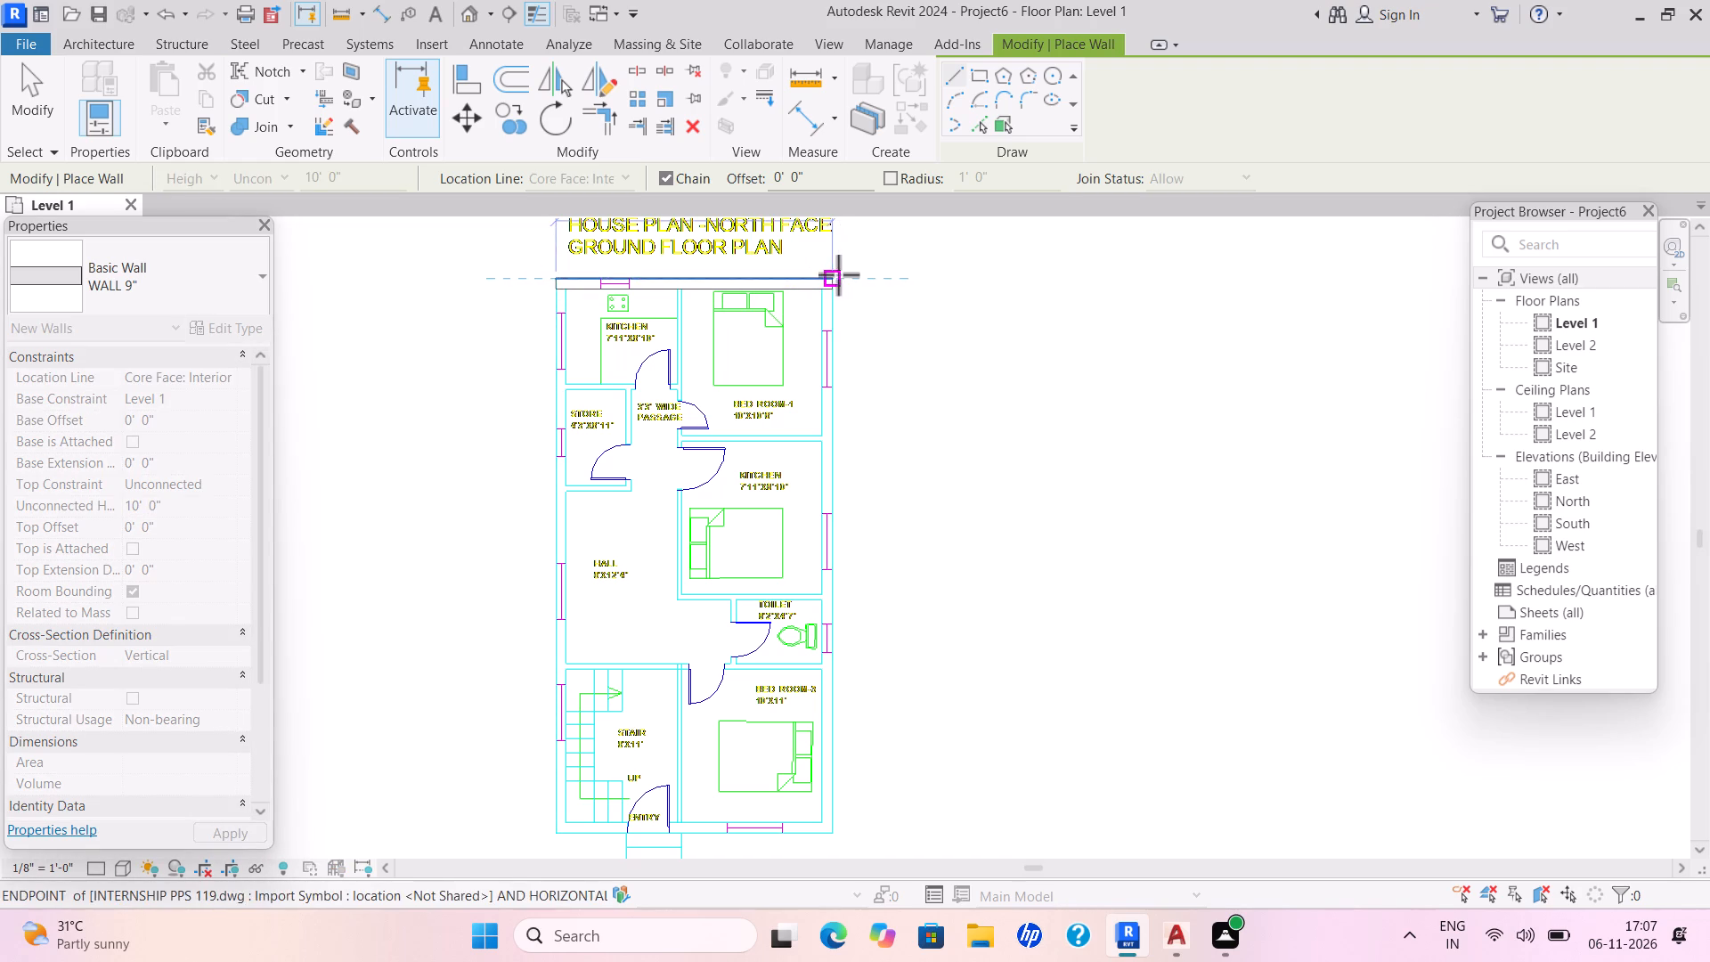
pyautogui.moveTo(838, 274); pyautogui.dragTo(839, 284)
pyautogui.scroll(1, 835, 705)
pyautogui.scroll(-1, 835, 705)
pyautogui.moveTo(838, 707); pyautogui.dragTo(871, 551, button='middle')
pyautogui.scroll(-1, 871, 551)
pyautogui.scroll(1, 871, 551)
pyautogui.scroll(-1, 871, 551)
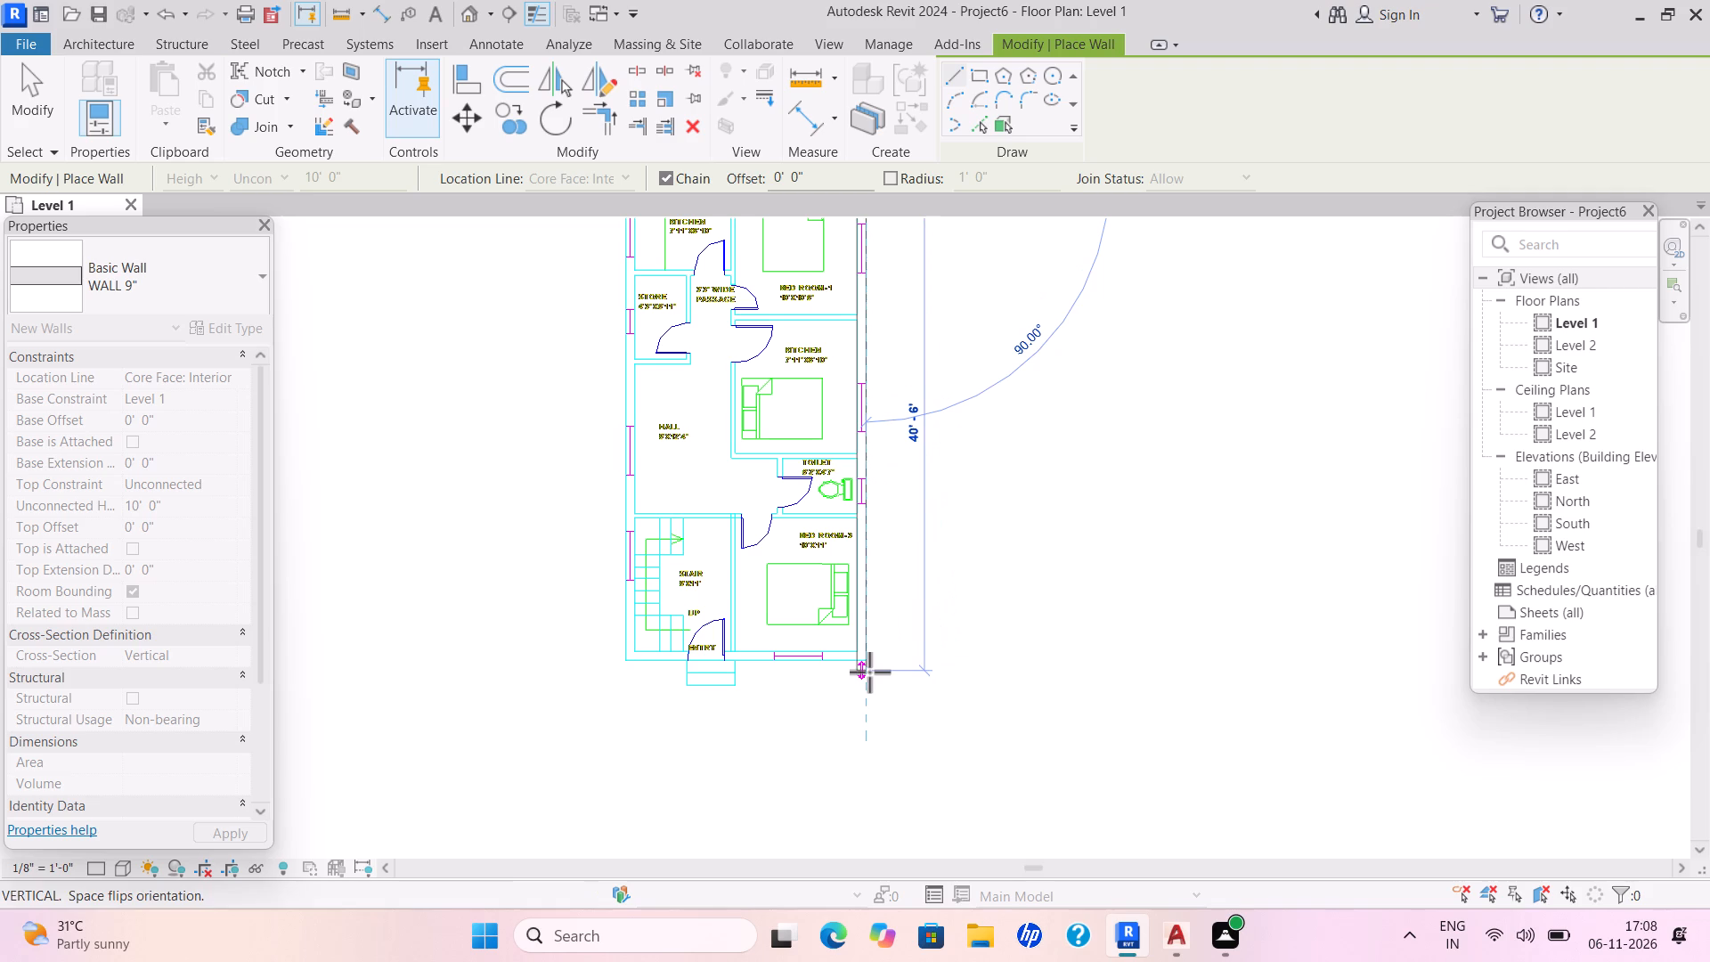
pyautogui.click(870, 669)
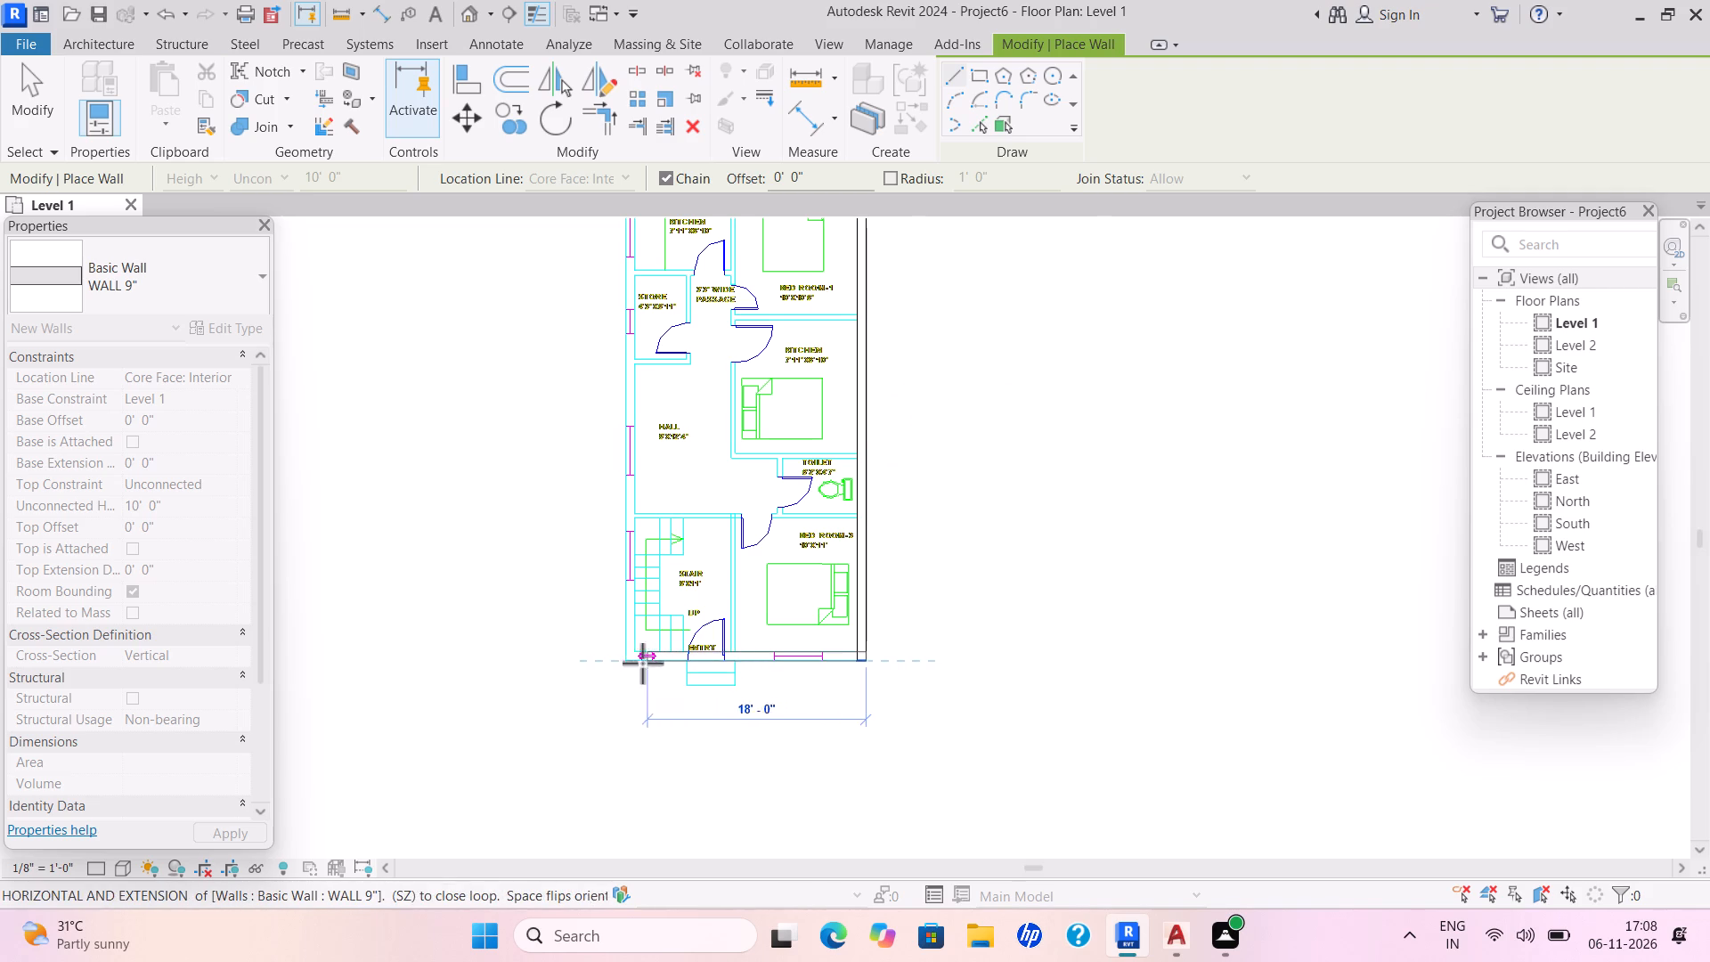
pyautogui.click(623, 661)
pyautogui.moveTo(644, 337); pyautogui.dragTo(673, 558, button='middle')
pyautogui.scroll(-3, 651, 352)
pyautogui.scroll(1, 673, 531)
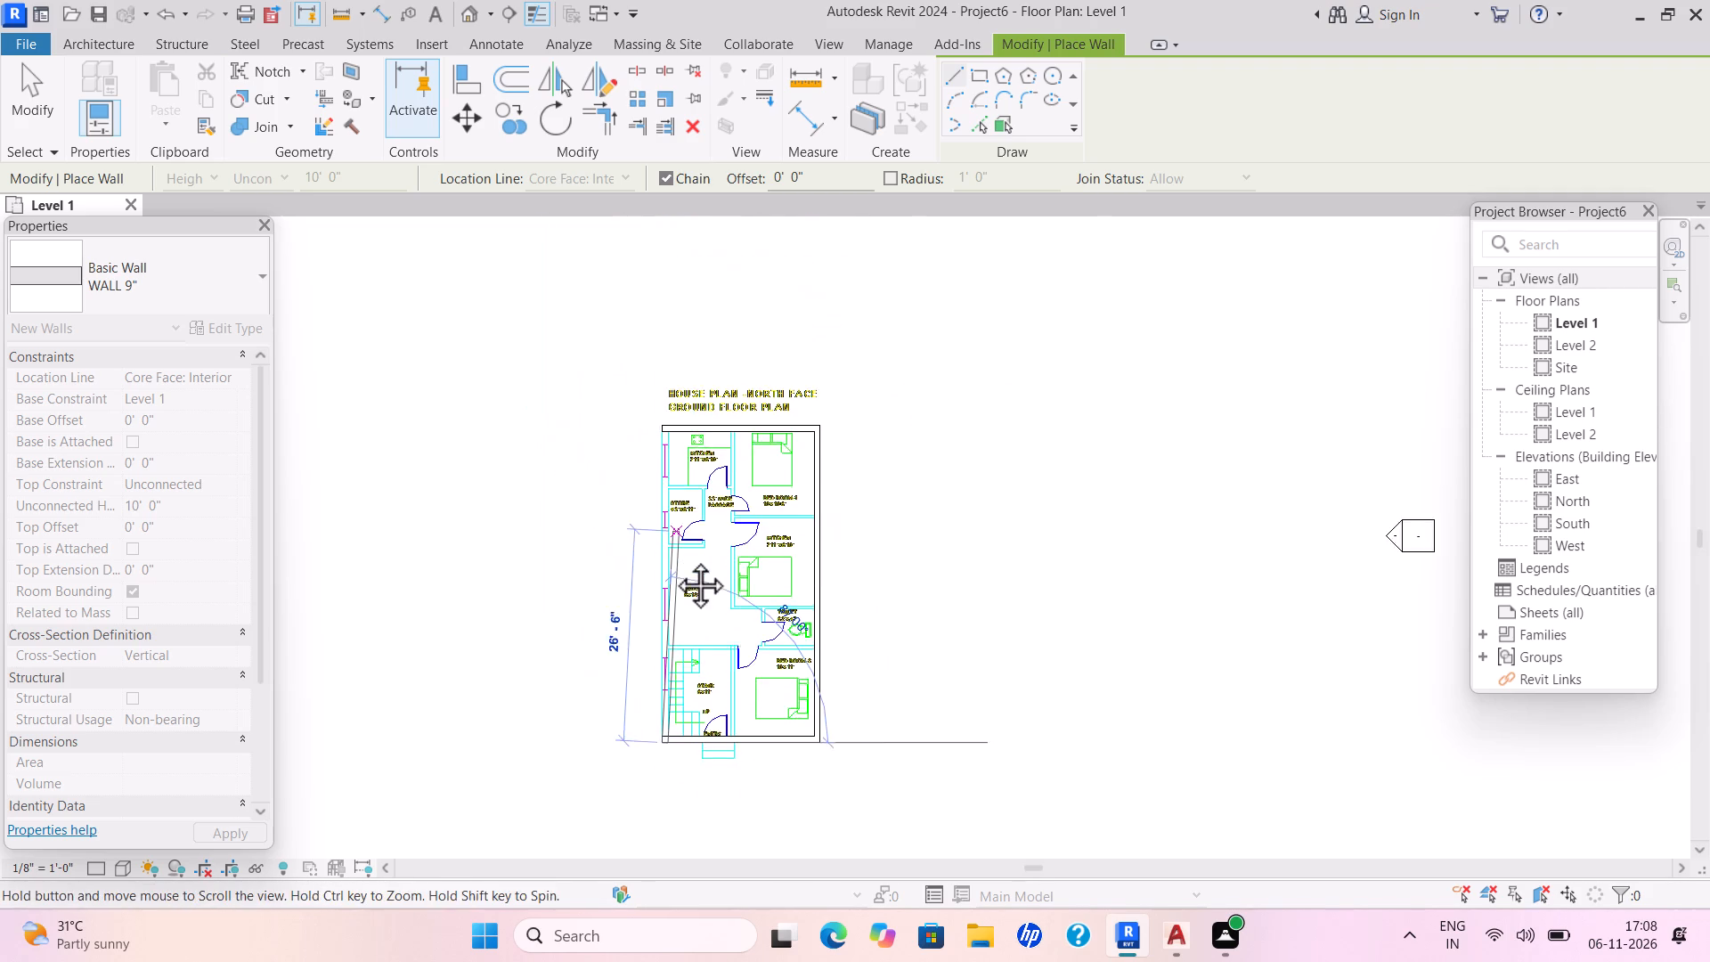
pyautogui.scroll(-1, 673, 559)
pyautogui.moveTo(673, 558); pyautogui.dragTo(673, 568, button='middle')
pyautogui.scroll(1, 673, 567)
pyautogui.click(655, 467)
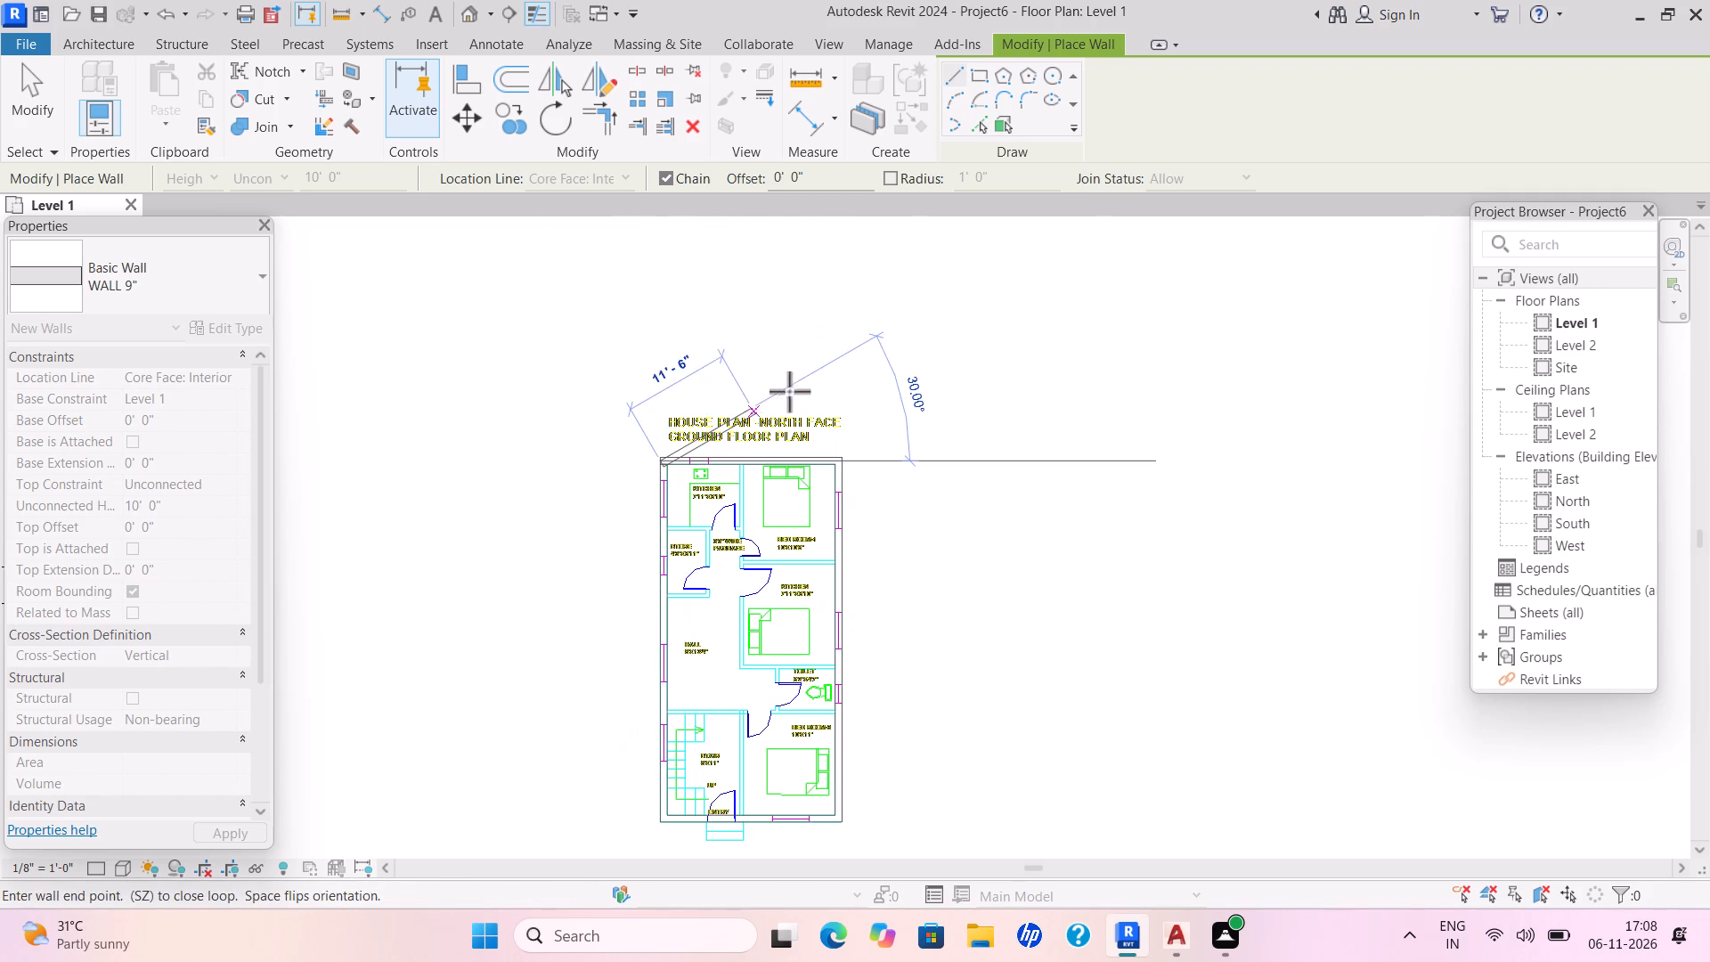
pyautogui.press('Escape')
pyautogui.scroll(1, 869, 455)
pyautogui.scroll(-1, 867, 441)
pyautogui.moveTo(857, 434); pyautogui.dragTo(686, 317, button='middle')
pyautogui.scroll(-1, 630, 408)
pyautogui.scroll(1, 631, 404)
pyautogui.scroll(-1, 631, 404)
pyautogui.scroll(1, 631, 403)
pyautogui.scroll(-1, 631, 396)
pyautogui.scroll(1, 631, 395)
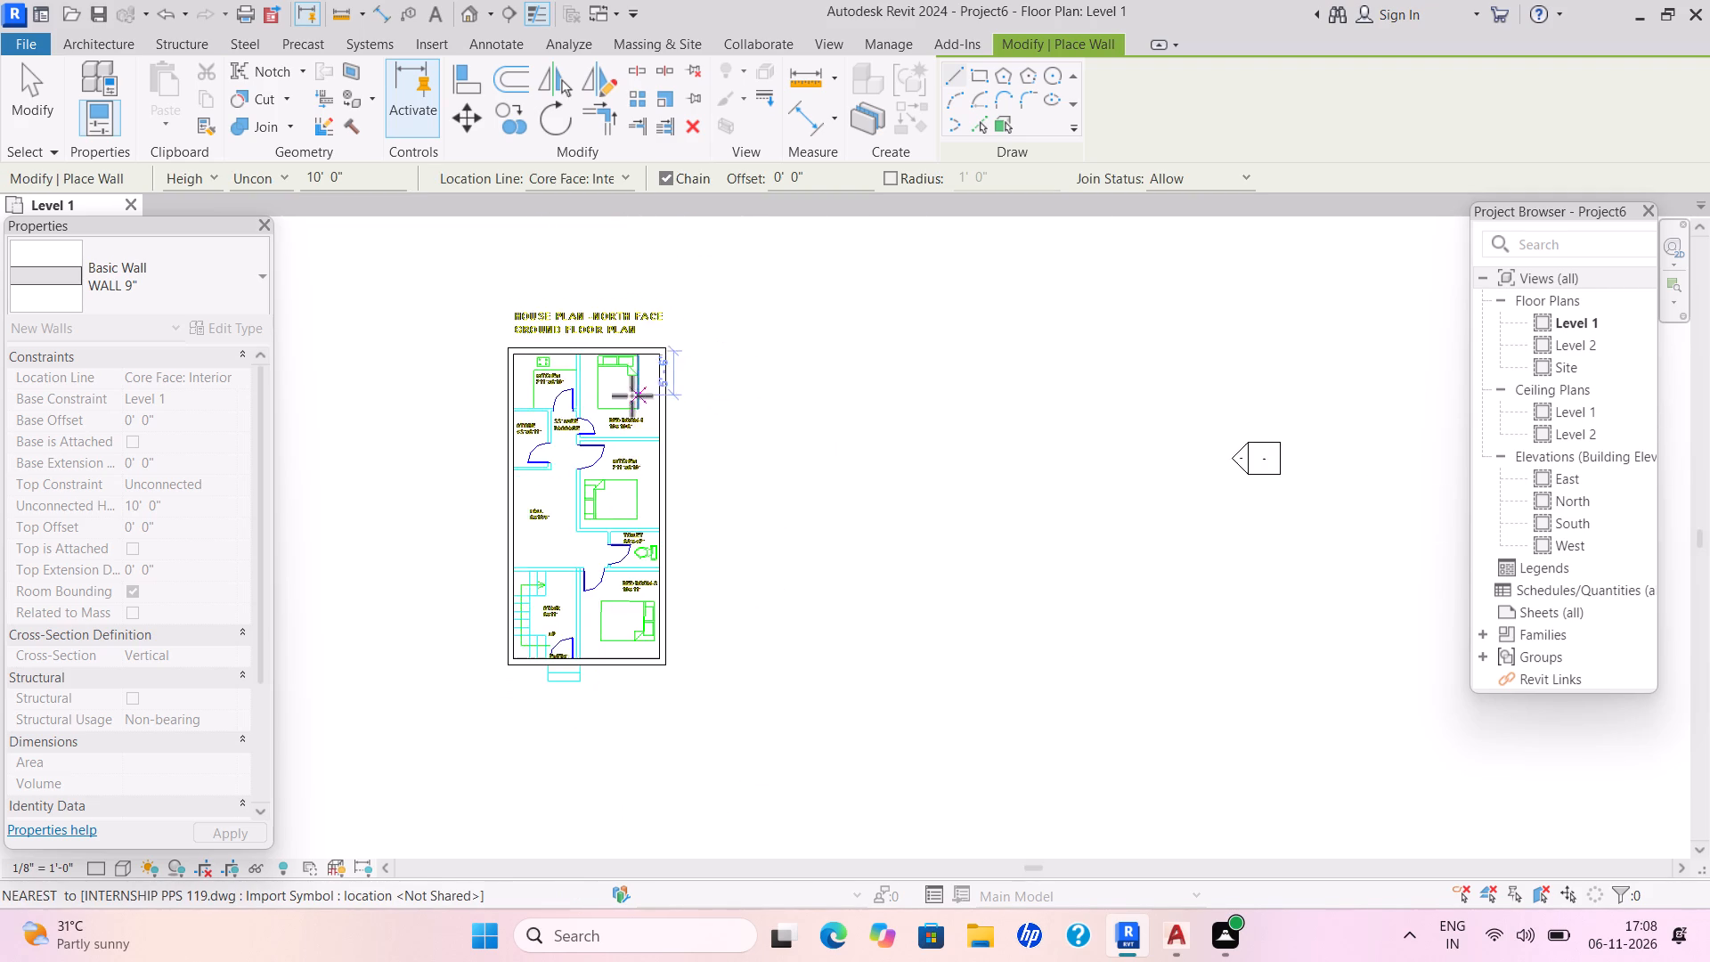
pyautogui.scroll(-1, 631, 395)
pyautogui.scroll(1, 633, 394)
pyautogui.scroll(-2, 633, 394)
pyautogui.scroll(1, 633, 394)
pyautogui.scroll(-1, 633, 394)
pyautogui.scroll(-1, 718, 384)
pyautogui.scroll(1, 718, 384)
pyautogui.scroll(-1, 718, 382)
pyautogui.scroll(1, 718, 382)
pyautogui.scroll(-2, 718, 382)
pyautogui.scroll(1, 718, 382)
pyautogui.scroll(-1, 718, 382)
pyautogui.scroll(1, 718, 382)
pyautogui.press('Escape')
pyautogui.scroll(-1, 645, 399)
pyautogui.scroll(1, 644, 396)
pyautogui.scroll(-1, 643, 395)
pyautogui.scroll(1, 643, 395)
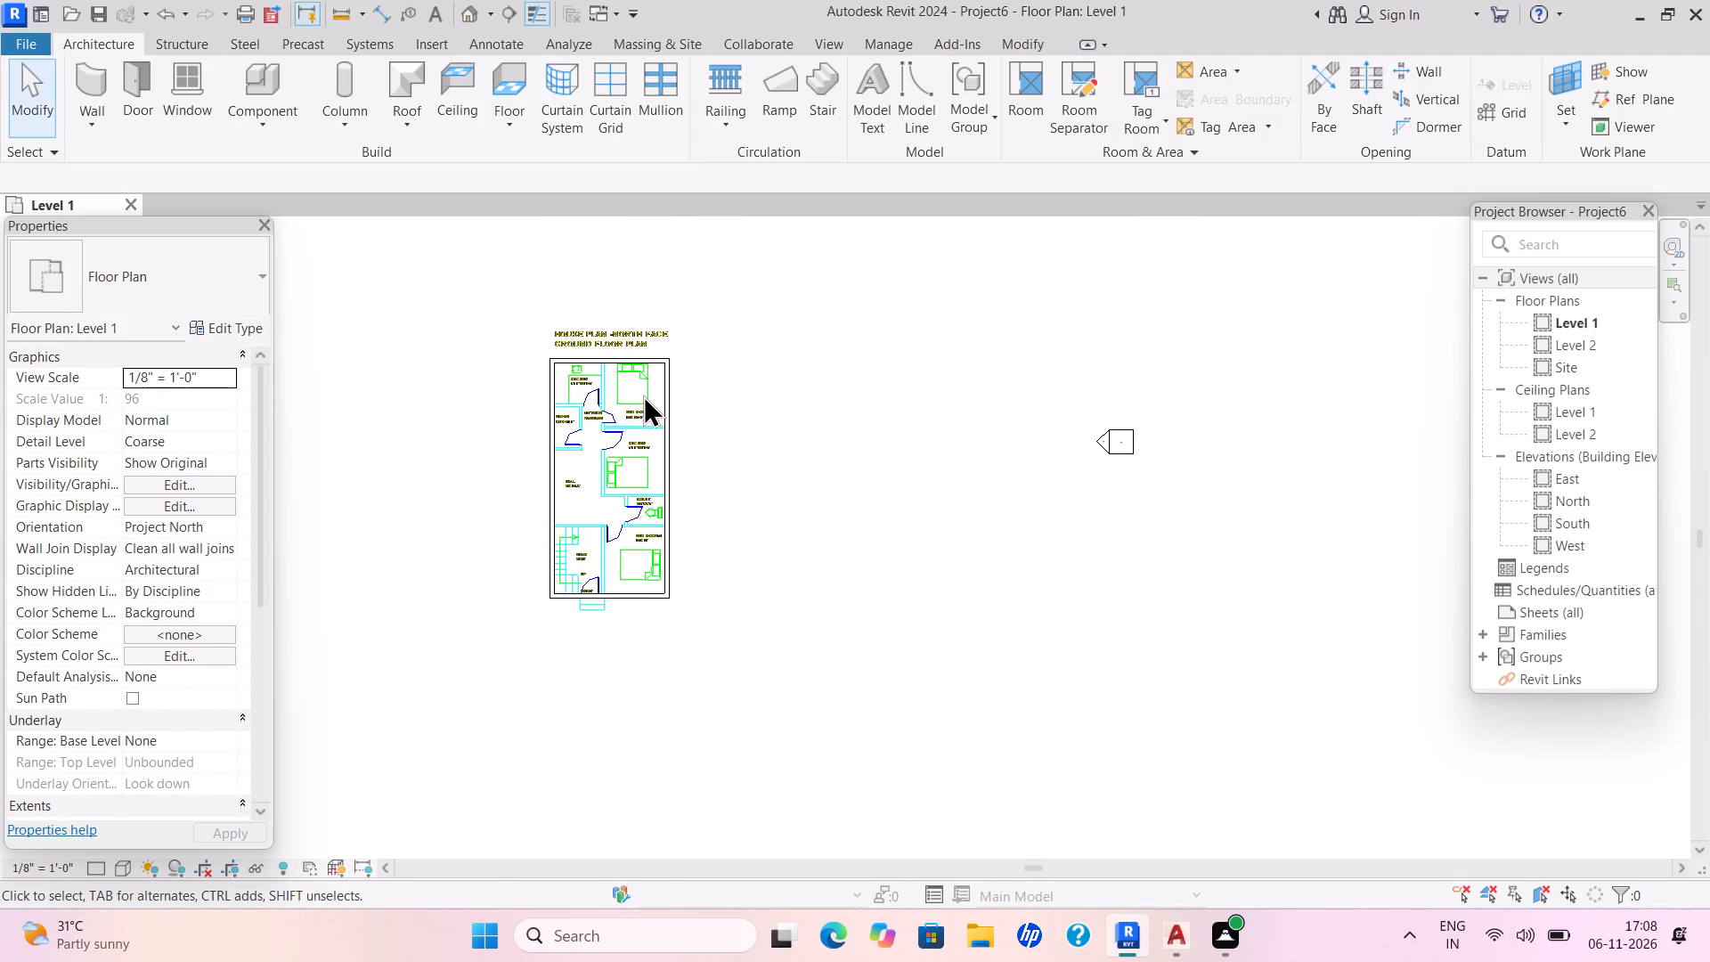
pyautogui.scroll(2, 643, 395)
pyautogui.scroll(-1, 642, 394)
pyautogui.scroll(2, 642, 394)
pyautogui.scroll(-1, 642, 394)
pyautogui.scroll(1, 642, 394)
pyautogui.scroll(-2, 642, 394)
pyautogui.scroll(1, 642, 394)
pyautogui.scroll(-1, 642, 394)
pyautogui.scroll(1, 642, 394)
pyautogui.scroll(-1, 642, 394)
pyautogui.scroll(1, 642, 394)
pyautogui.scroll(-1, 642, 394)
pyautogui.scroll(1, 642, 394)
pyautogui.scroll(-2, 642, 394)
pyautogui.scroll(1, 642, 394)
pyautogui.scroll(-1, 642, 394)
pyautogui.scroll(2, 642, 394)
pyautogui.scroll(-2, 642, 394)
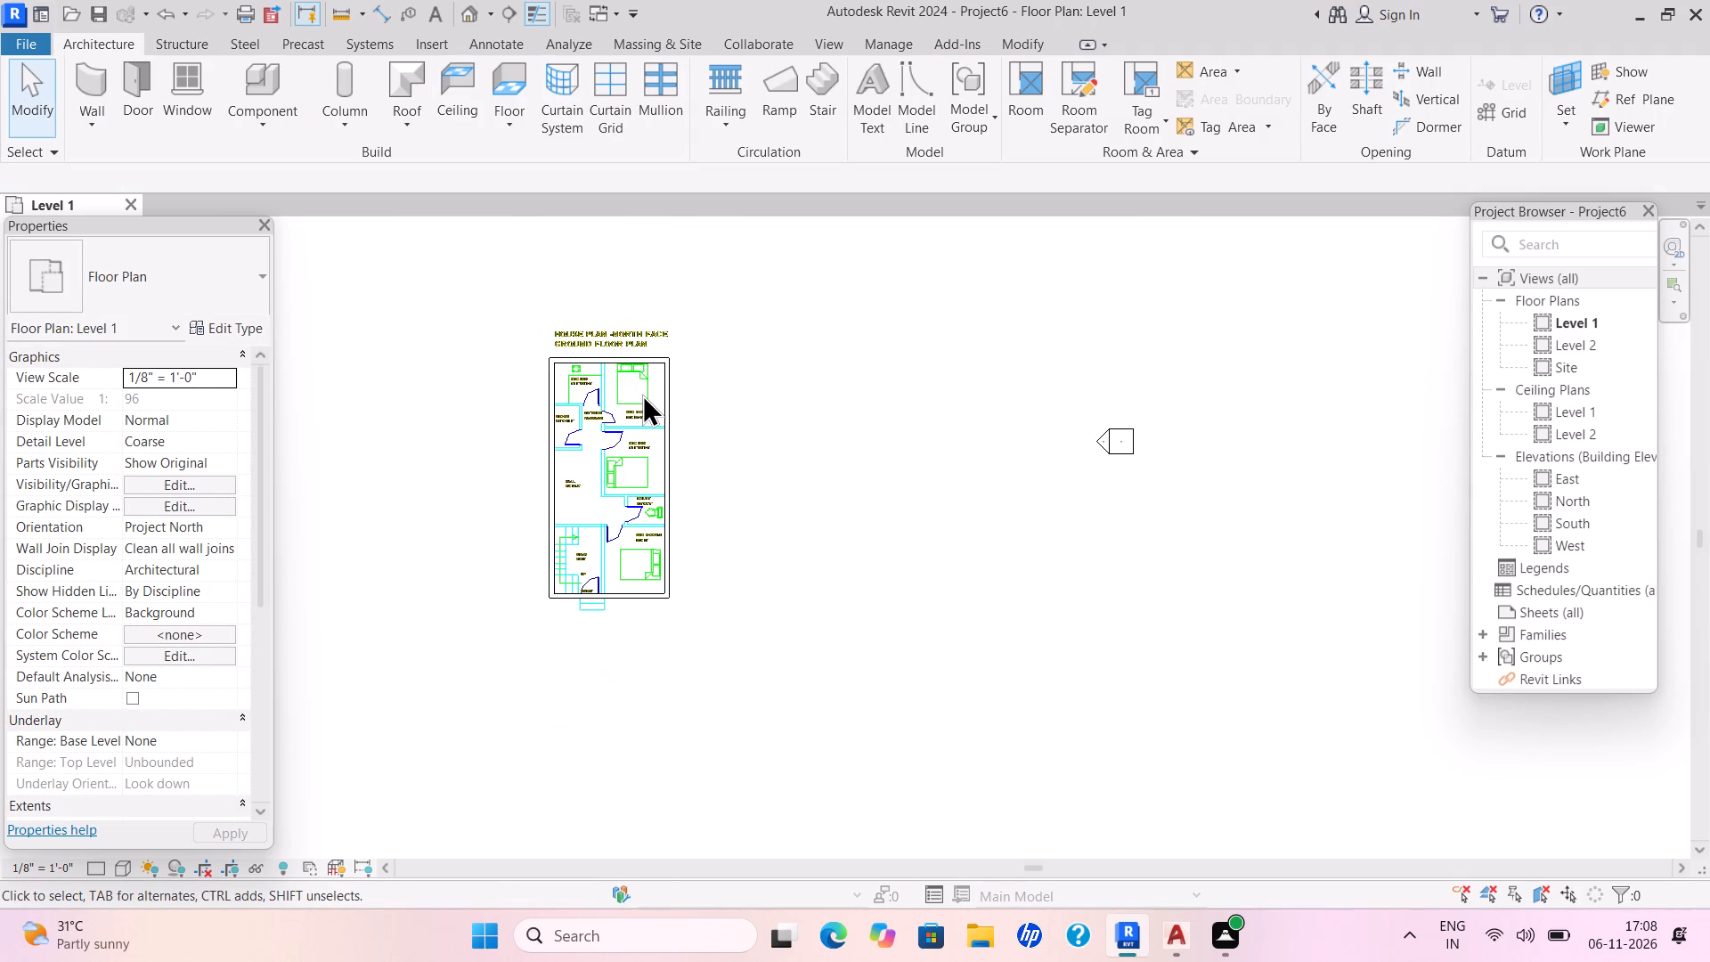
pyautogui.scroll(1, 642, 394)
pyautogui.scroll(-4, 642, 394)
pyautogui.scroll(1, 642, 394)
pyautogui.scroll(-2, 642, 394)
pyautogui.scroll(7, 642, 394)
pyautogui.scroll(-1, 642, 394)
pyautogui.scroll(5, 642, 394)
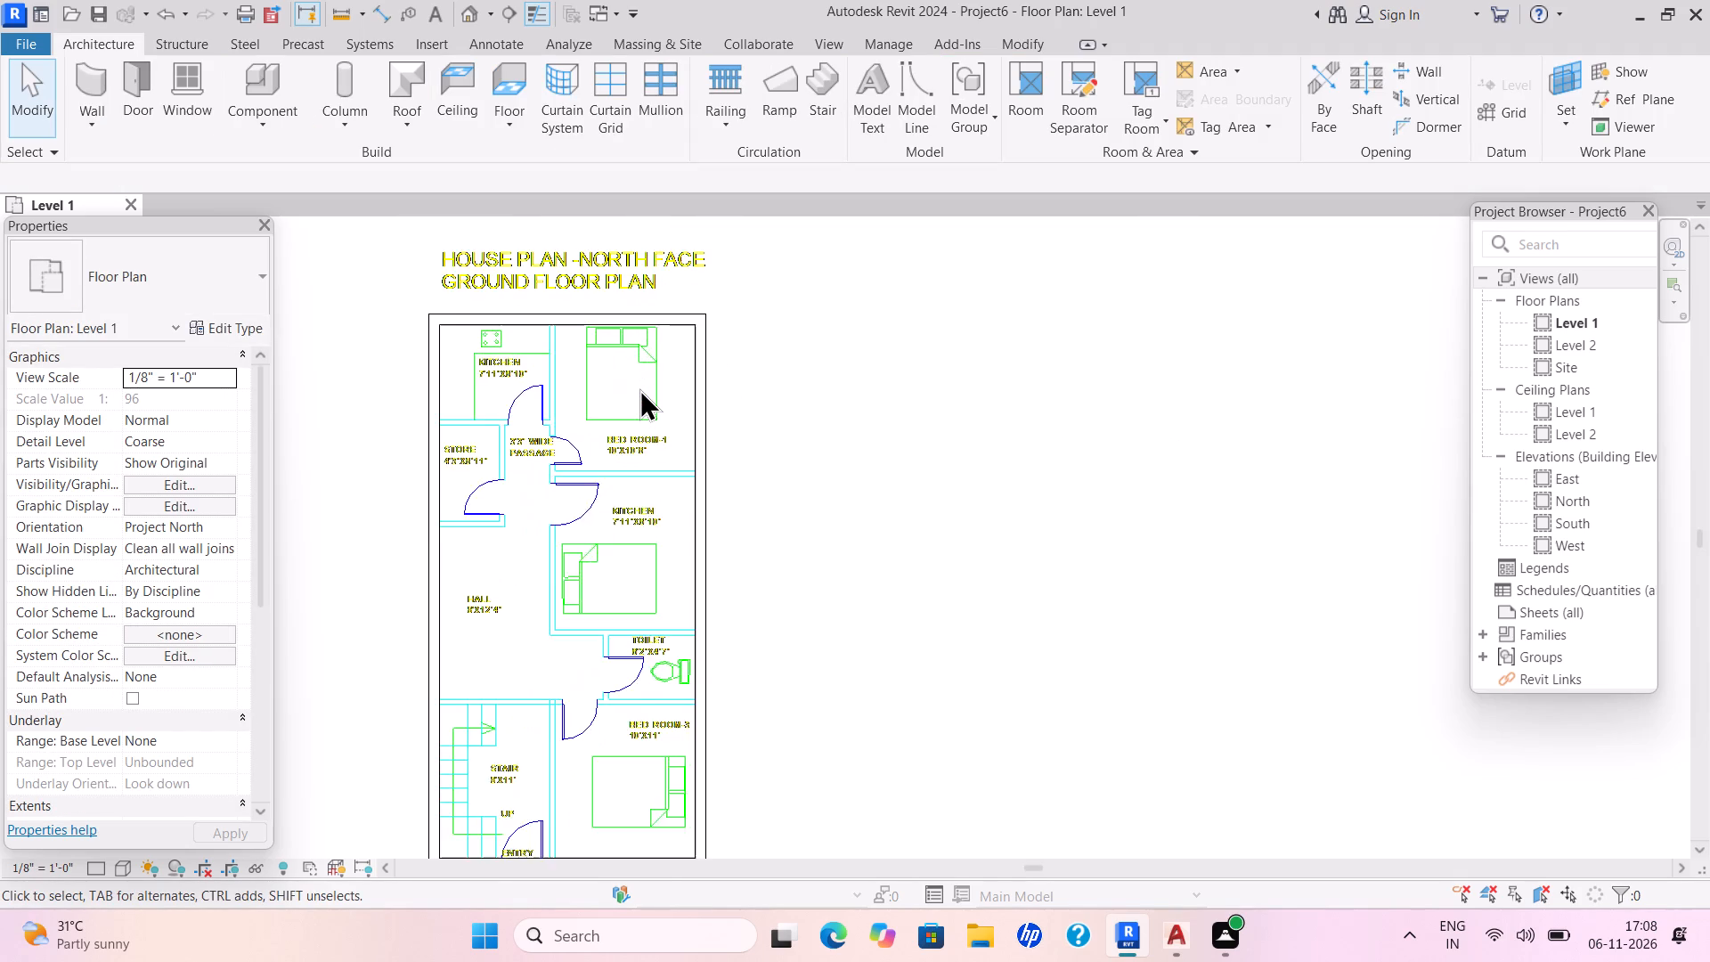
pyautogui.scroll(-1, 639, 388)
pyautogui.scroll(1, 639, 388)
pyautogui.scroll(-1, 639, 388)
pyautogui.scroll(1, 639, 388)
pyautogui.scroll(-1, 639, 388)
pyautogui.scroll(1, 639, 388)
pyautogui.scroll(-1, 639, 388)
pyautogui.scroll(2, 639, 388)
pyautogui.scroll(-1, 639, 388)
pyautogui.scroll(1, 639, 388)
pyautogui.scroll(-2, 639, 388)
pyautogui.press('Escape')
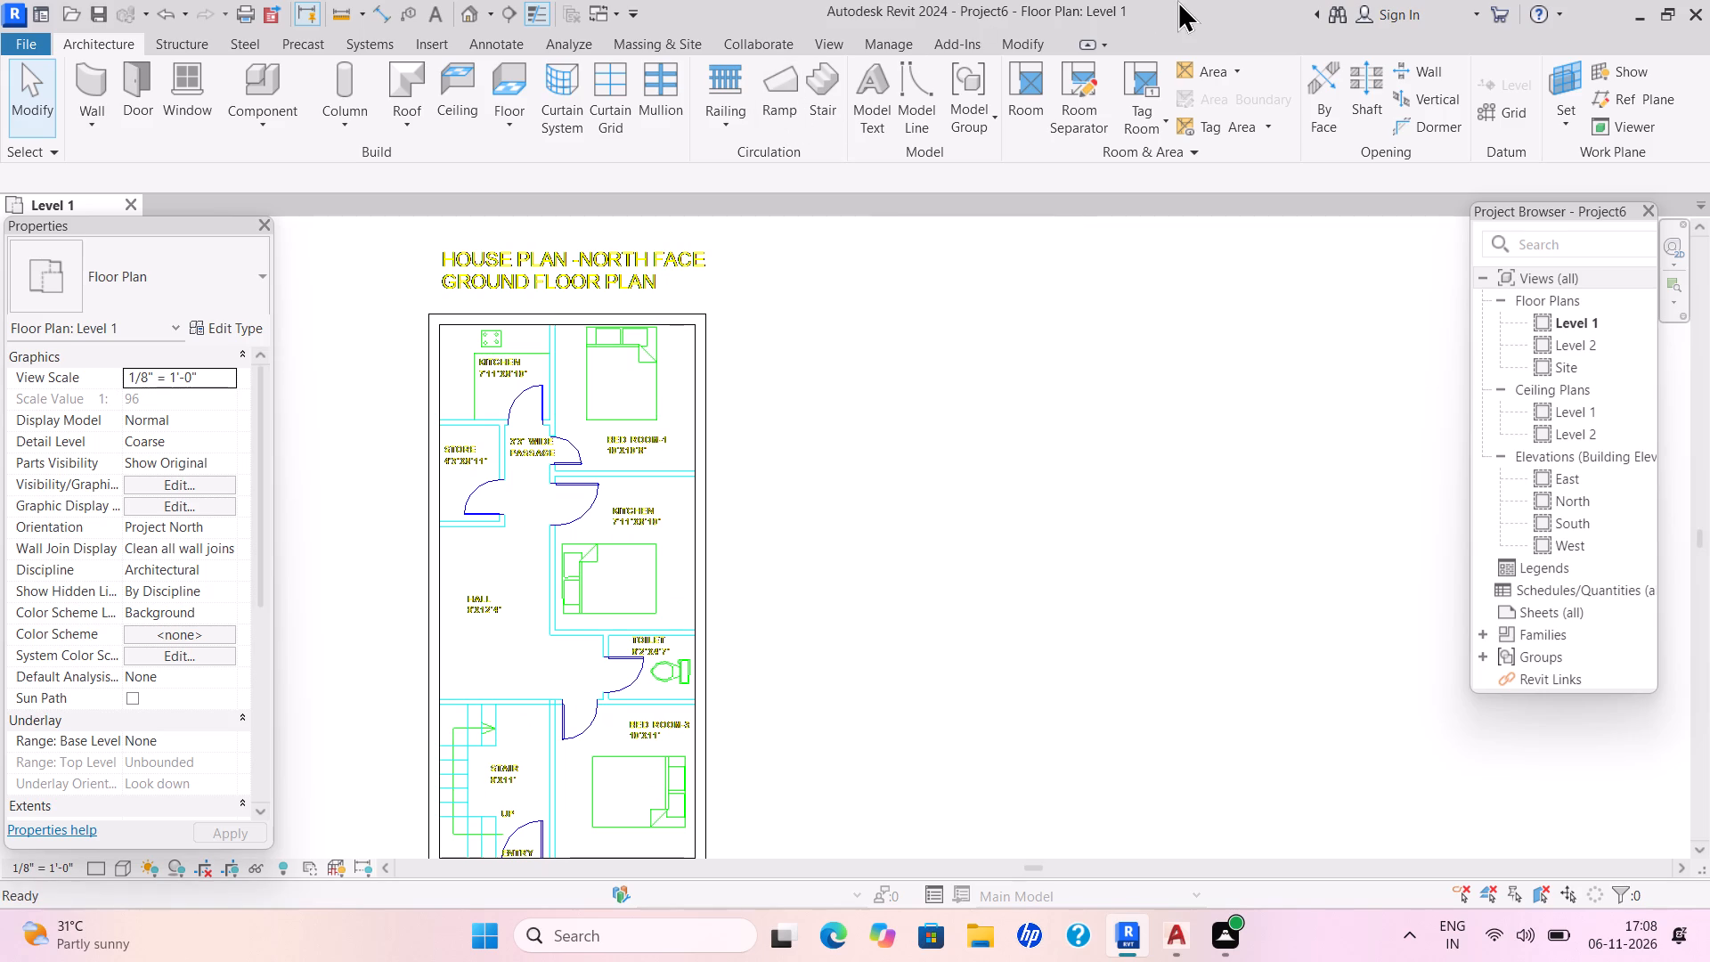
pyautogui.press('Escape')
# Start another architectural wall and duplicate the Generic - 6" type as a new type named WALL 4.5".
pyautogui.click(96, 135)
pyautogui.click(113, 177)
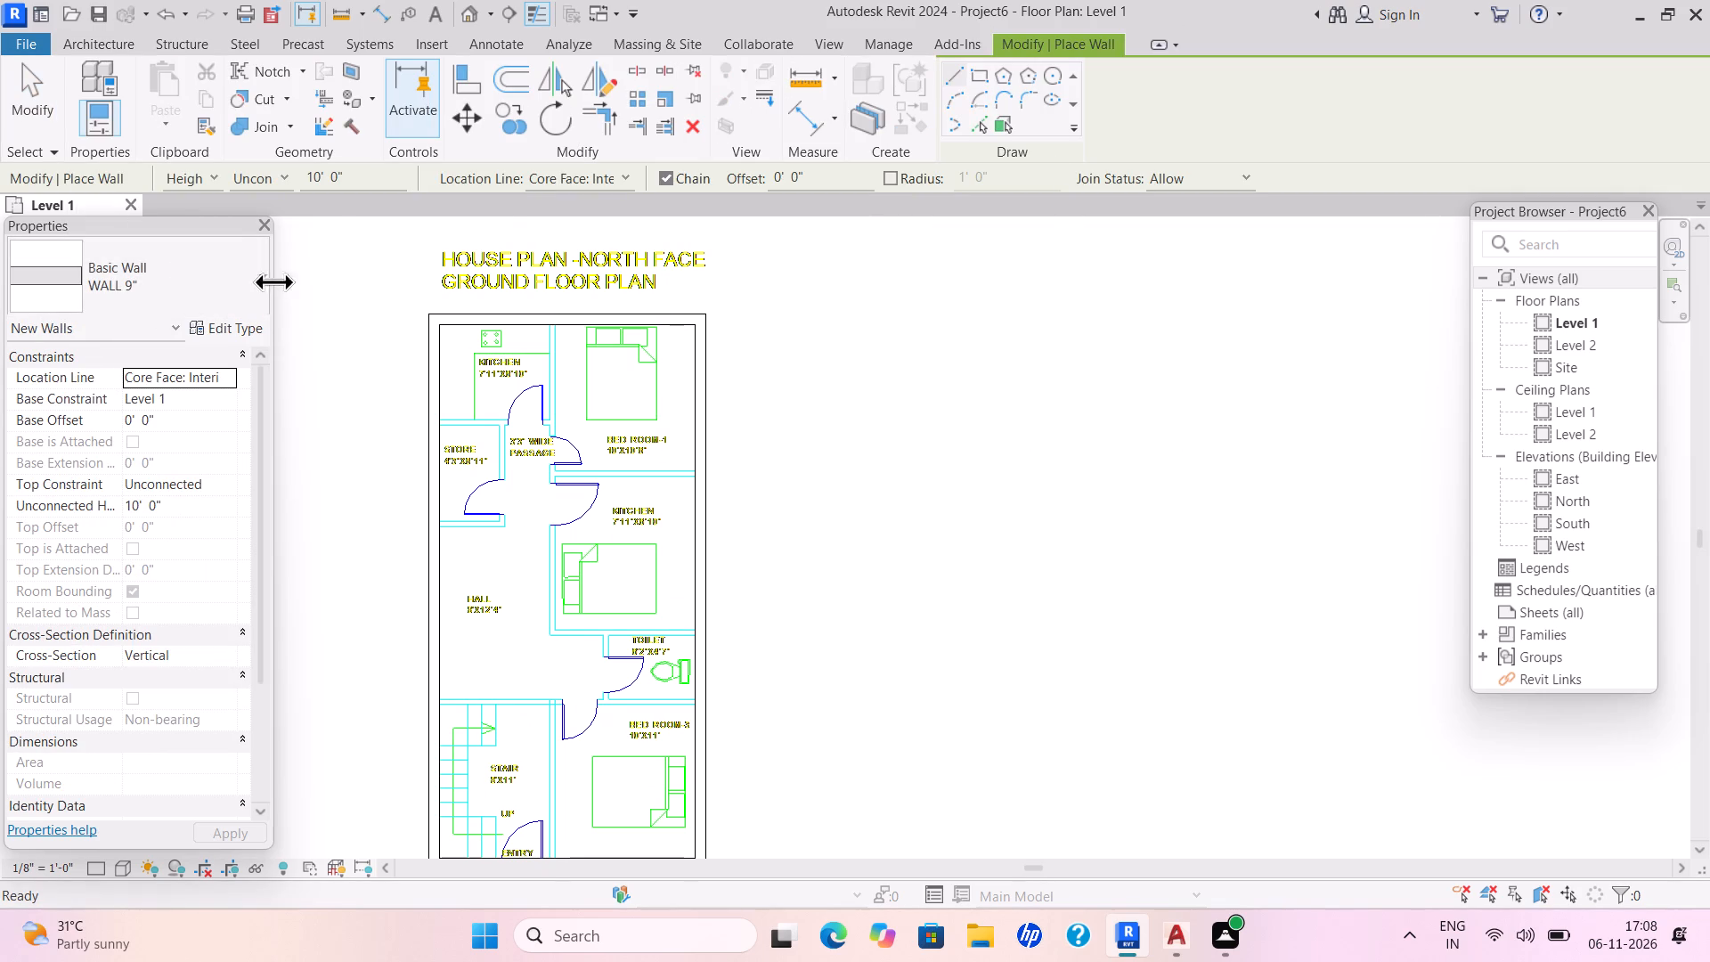
pyautogui.click(273, 281)
pyautogui.click(251, 277)
pyautogui.scroll(-1, 216, 449)
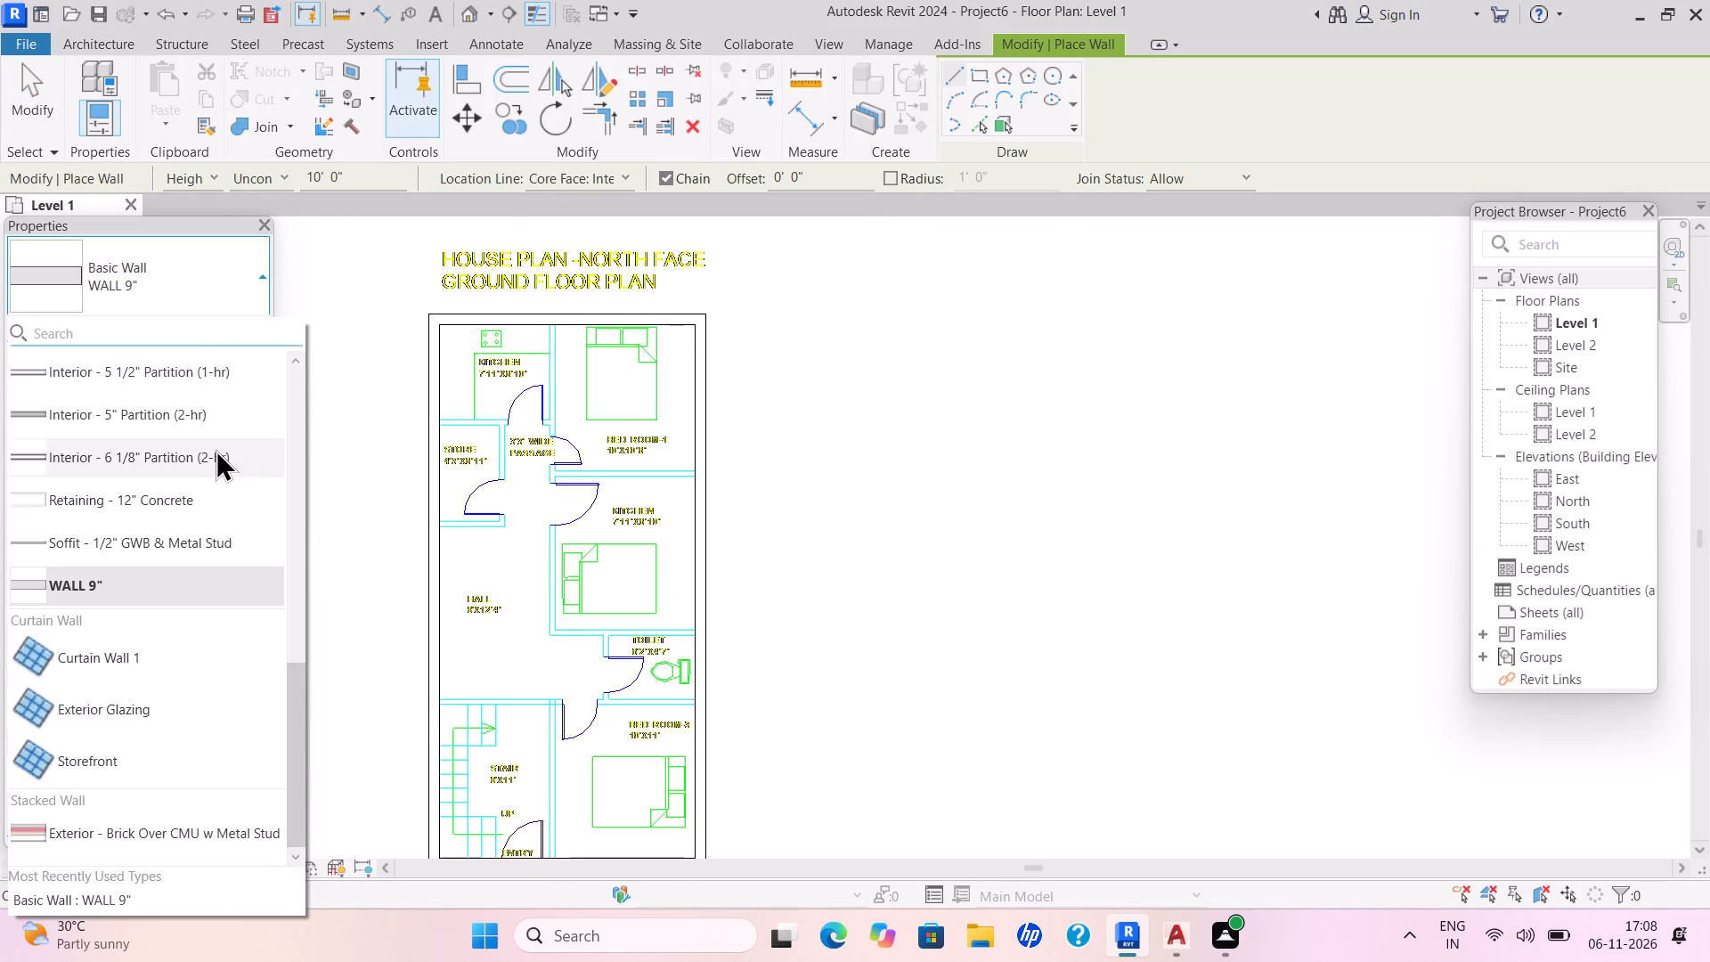
pyautogui.scroll(1, 212, 444)
pyautogui.scroll(-1, 210, 444)
pyautogui.scroll(1, 210, 444)
pyautogui.scroll(-1, 210, 444)
pyautogui.scroll(3, 210, 444)
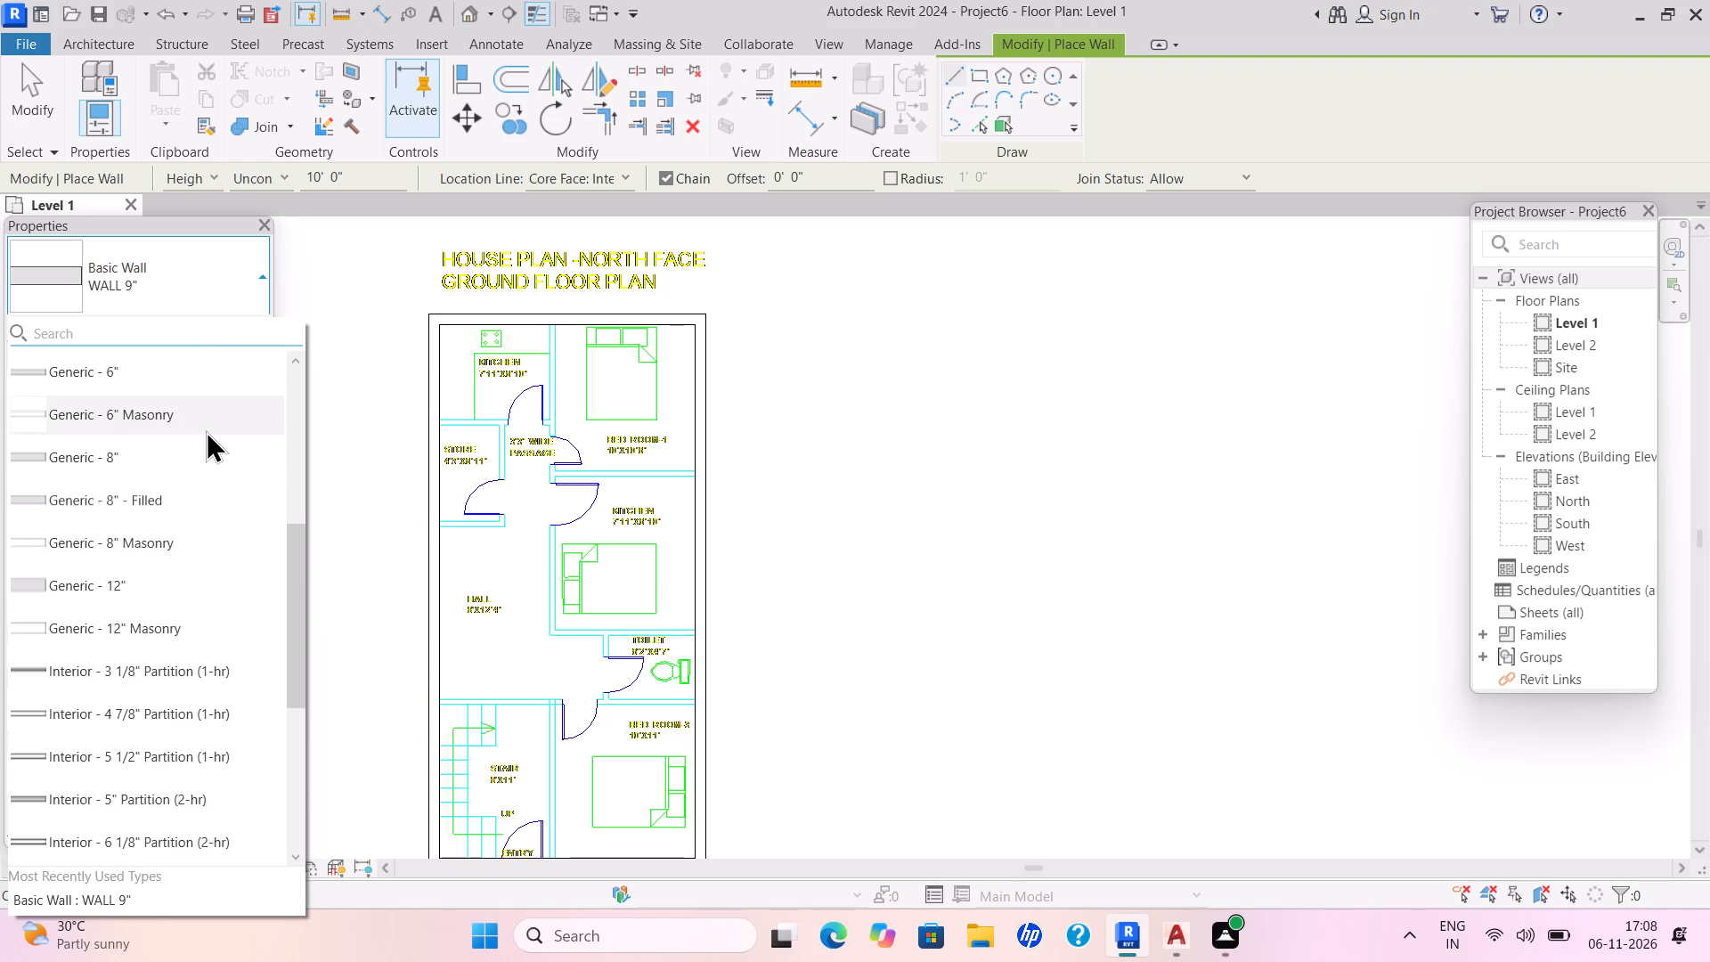
pyautogui.click(181, 372)
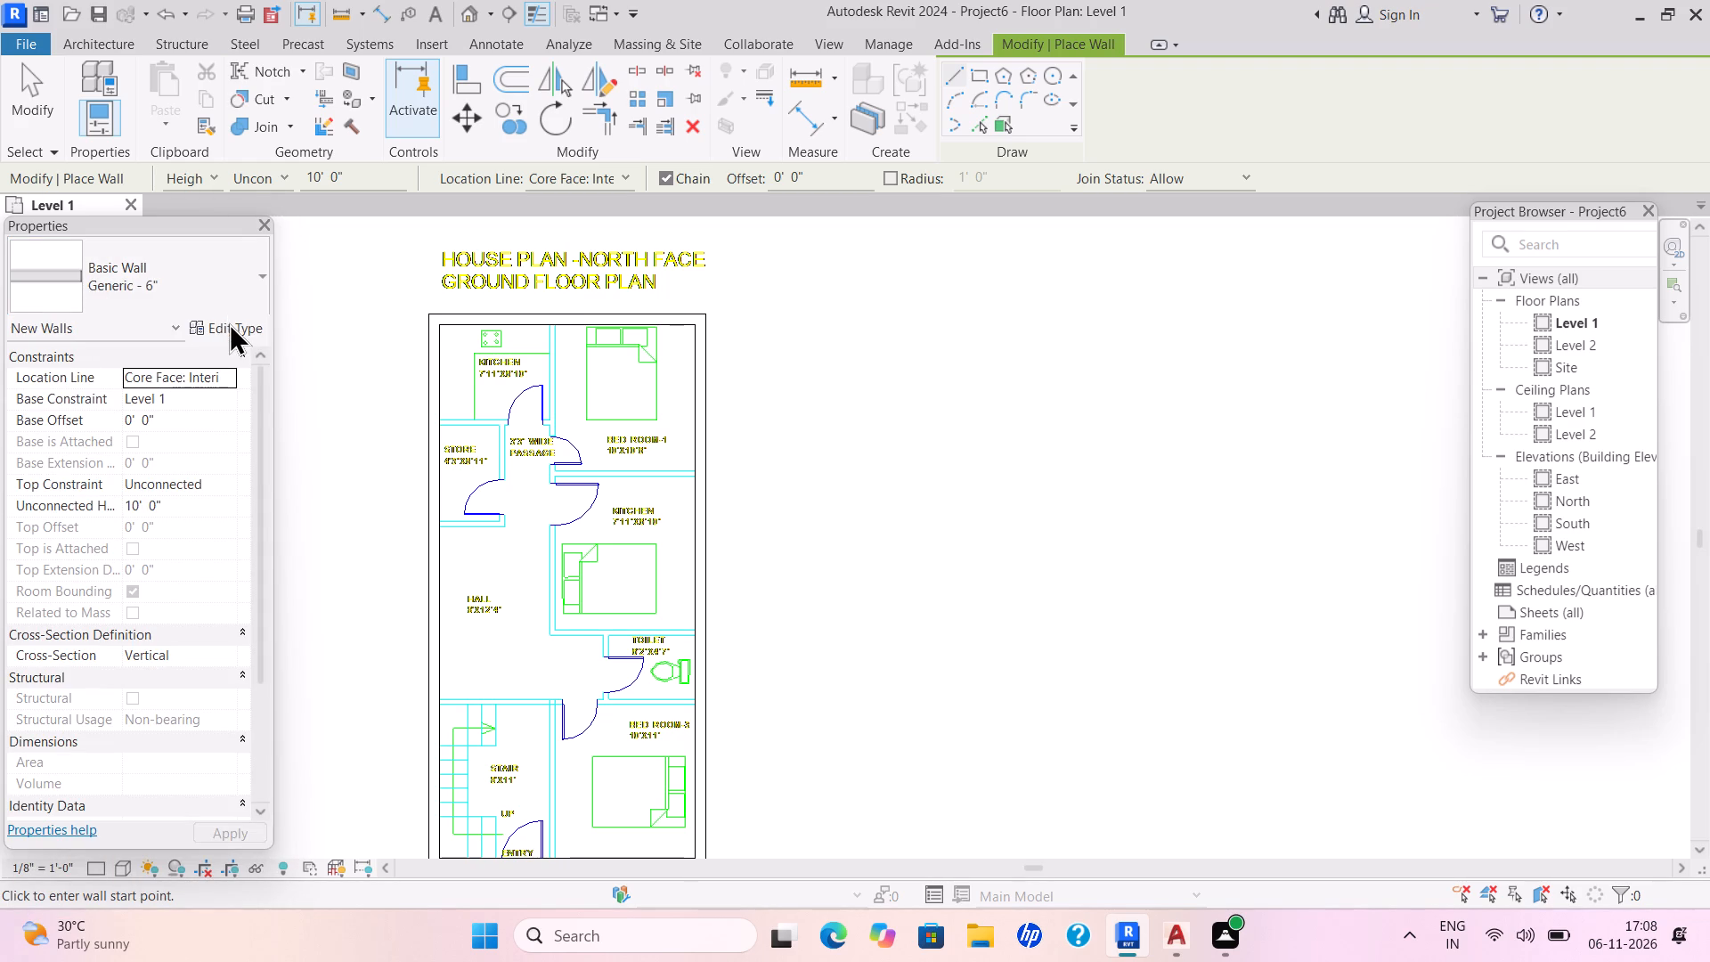
pyautogui.click(232, 328)
pyautogui.click(1475, 213)
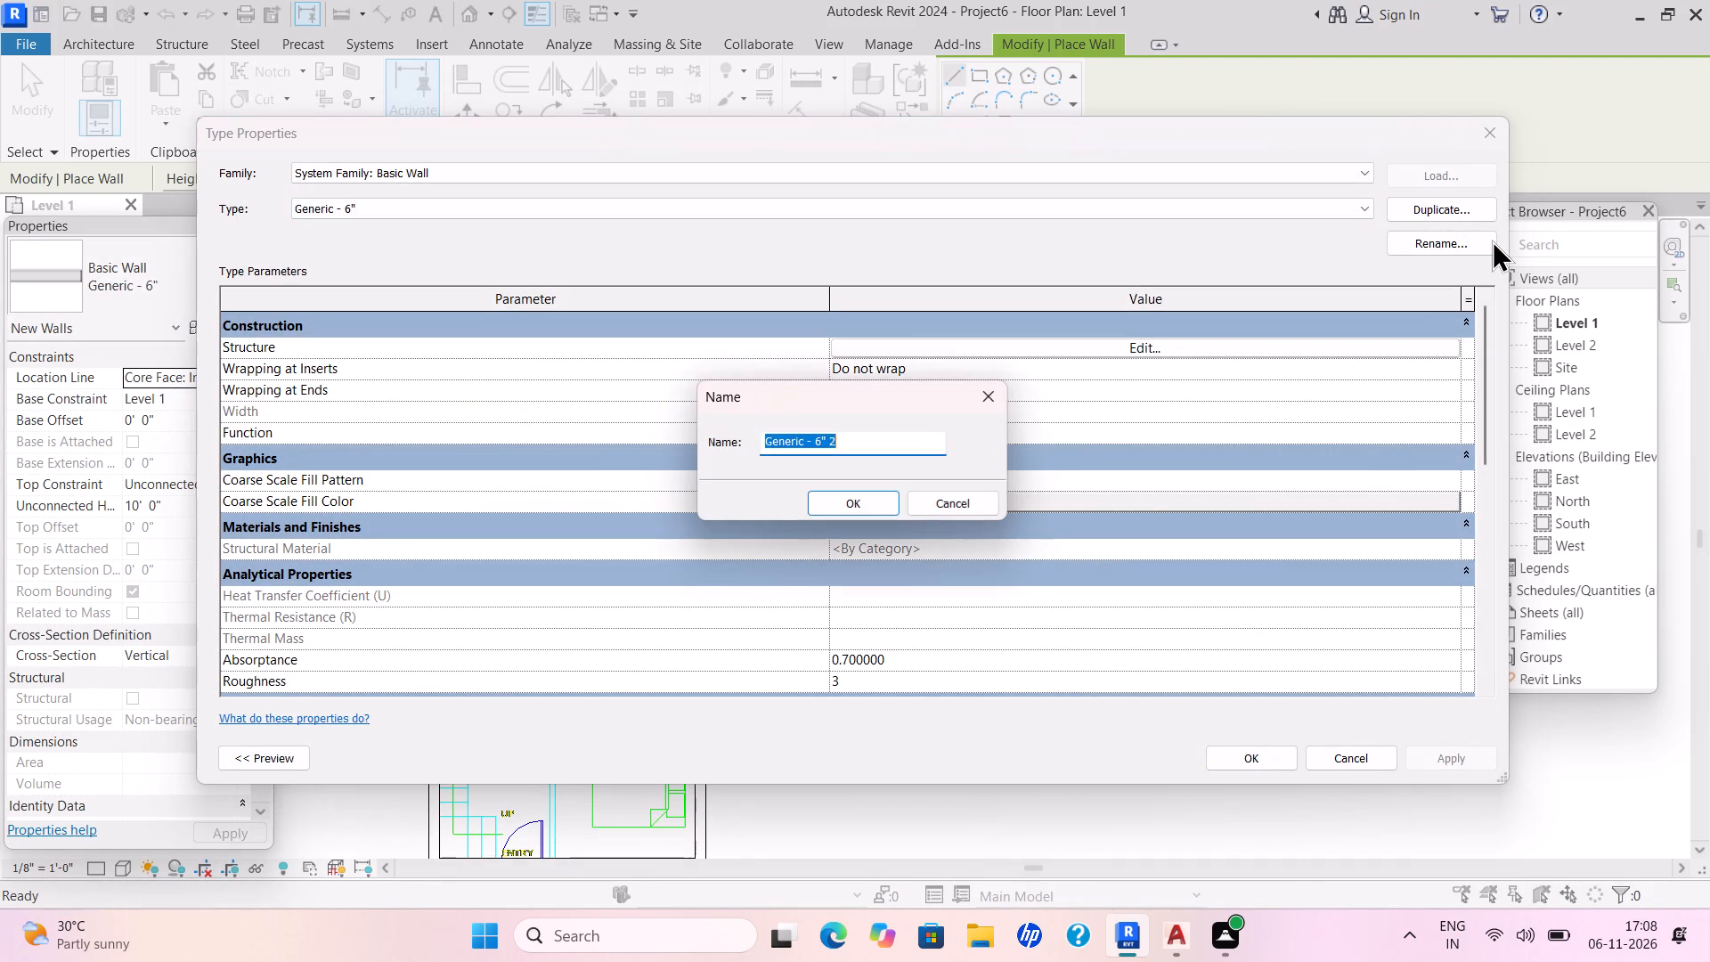
pyautogui.press('BackSpace')
pyautogui.write('WALL')
pyautogui.press('space')
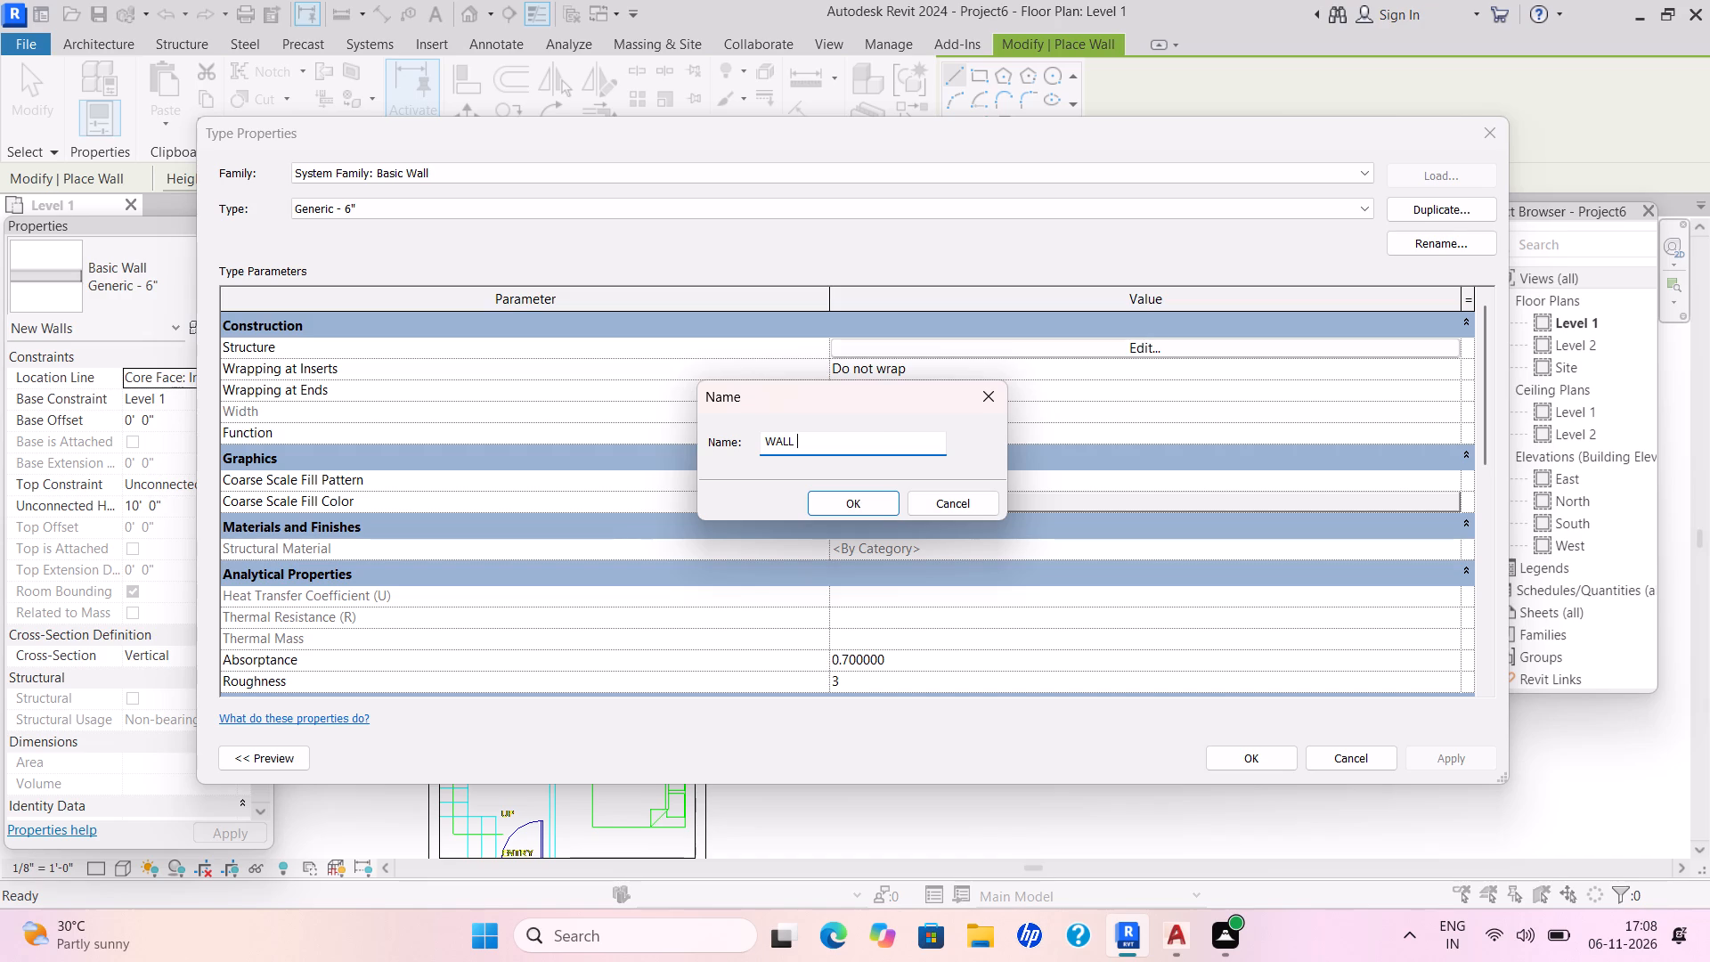
pyautogui.write('4.5"')
pyautogui.press('Return')
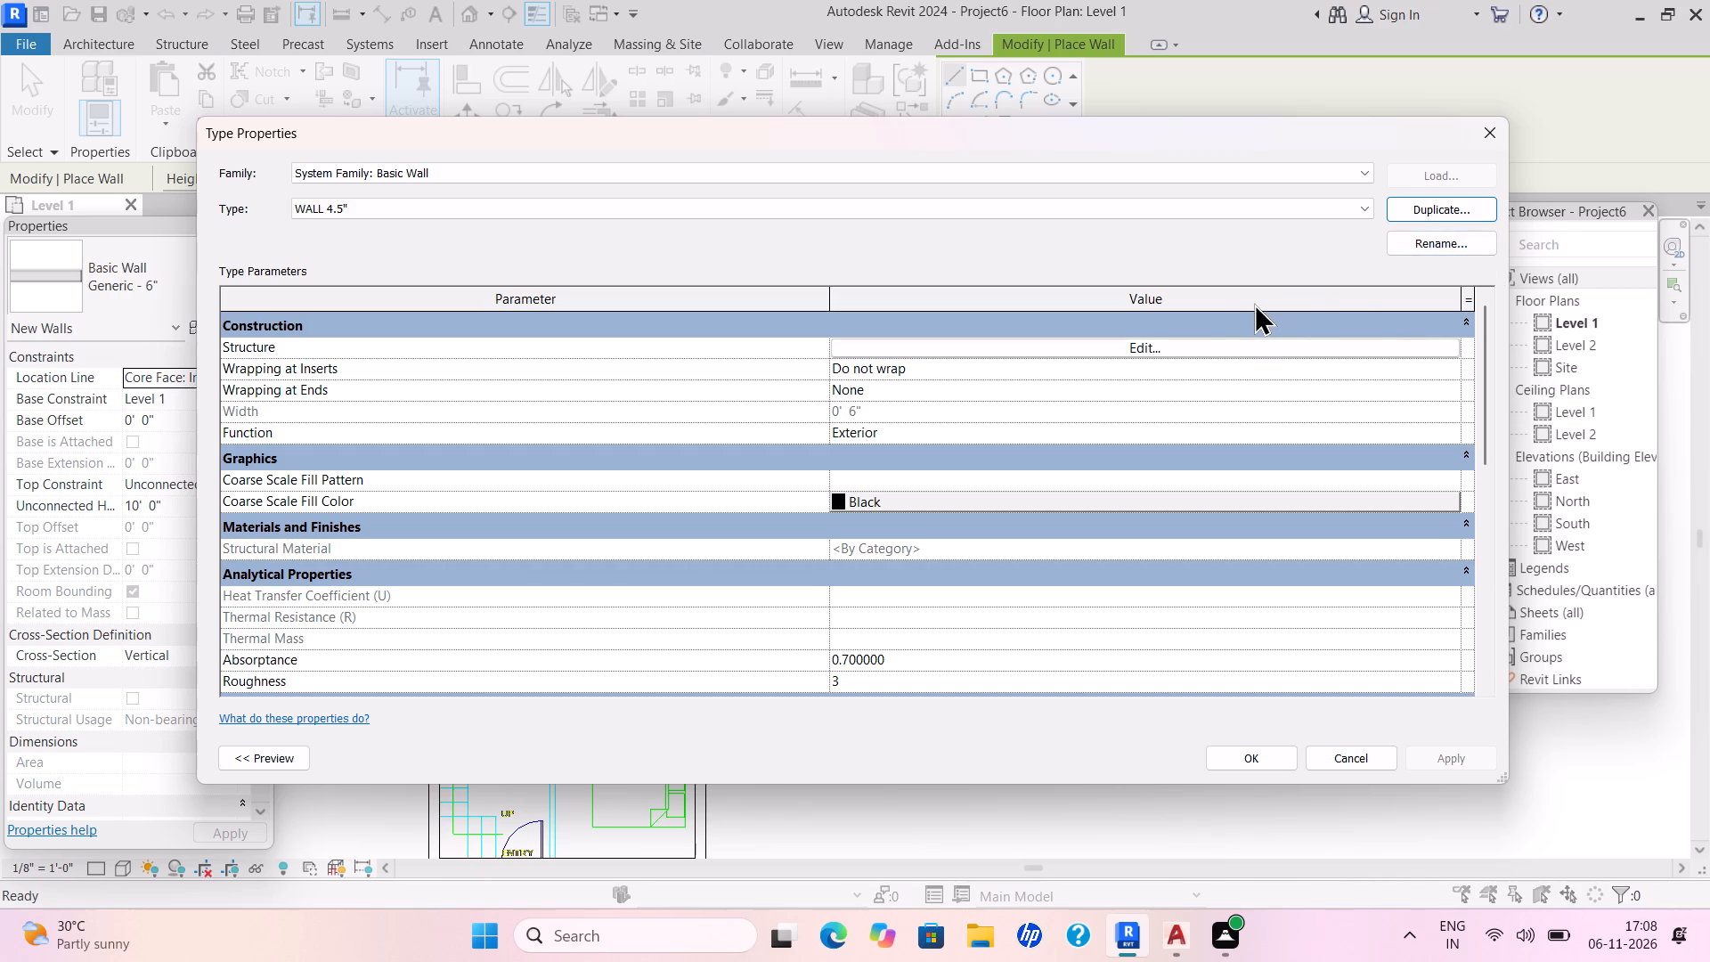
# Set the structure layer thickness of the WALL 4.5" type to 4.5" and apply the type changes.
pyautogui.click(1141, 354)
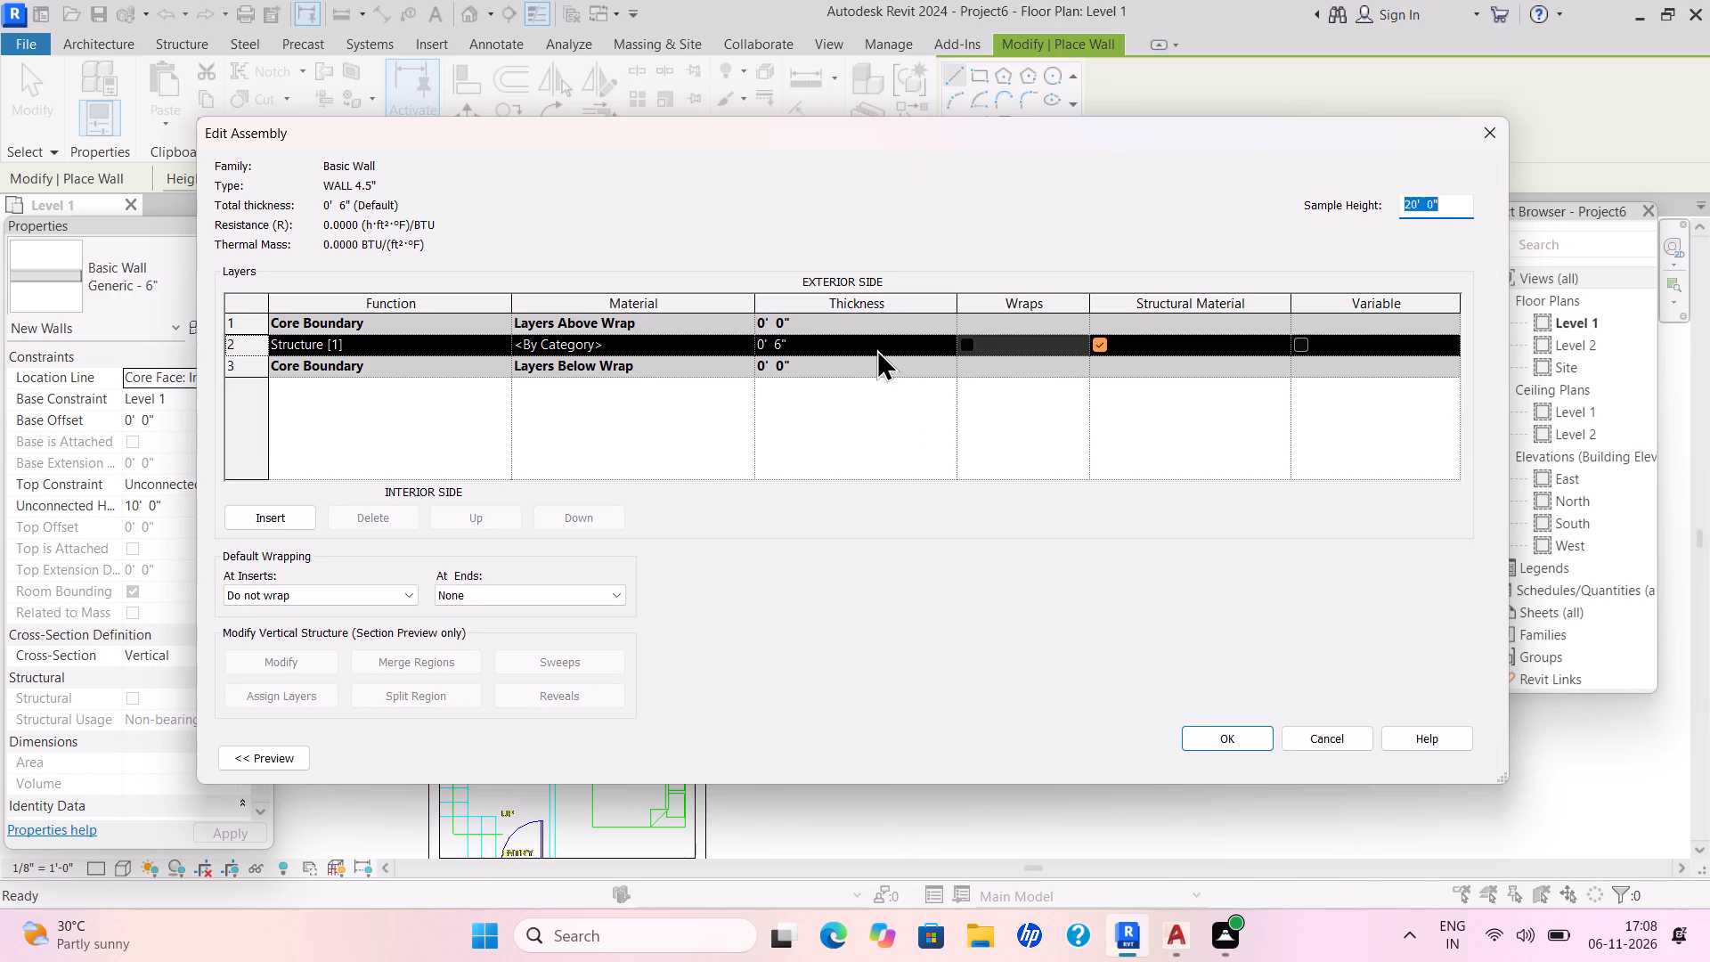
pyautogui.moveTo(876, 348); pyautogui.dragTo(860, 363)
pyautogui.press('BackSpace')
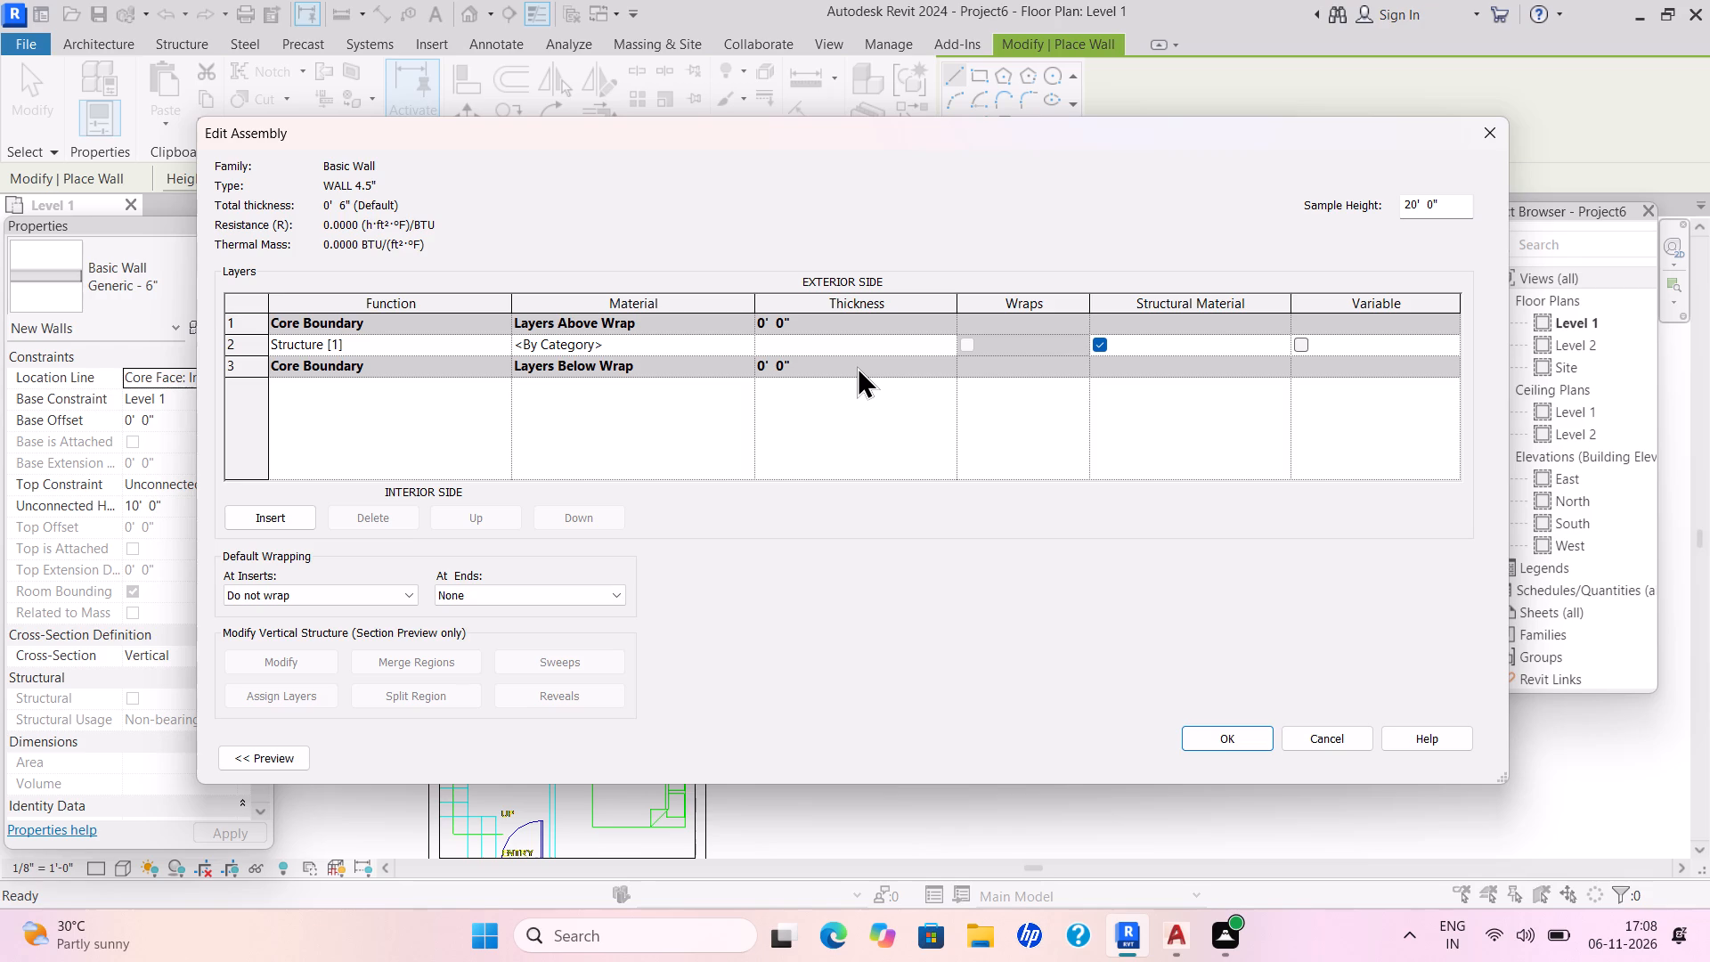
pyautogui.write('6.5"')
pyautogui.press('BackSpace')
pyautogui.press('BackSpace')
pyautogui.press('BackSpace')
pyautogui.press('BackSpace')
pyautogui.press('BackSpace')
pyautogui.press('BackSpace')
pyautogui.press('BackSpace')
pyautogui.press('BackSpace')
pyautogui.press('BackSpace')
pyautogui.press('BackSpace')
pyautogui.press('BackSpace')
pyautogui.press('BackSpace')
pyautogui.press('BackSpace')
pyautogui.write('4.5"')
pyautogui.press('Return')
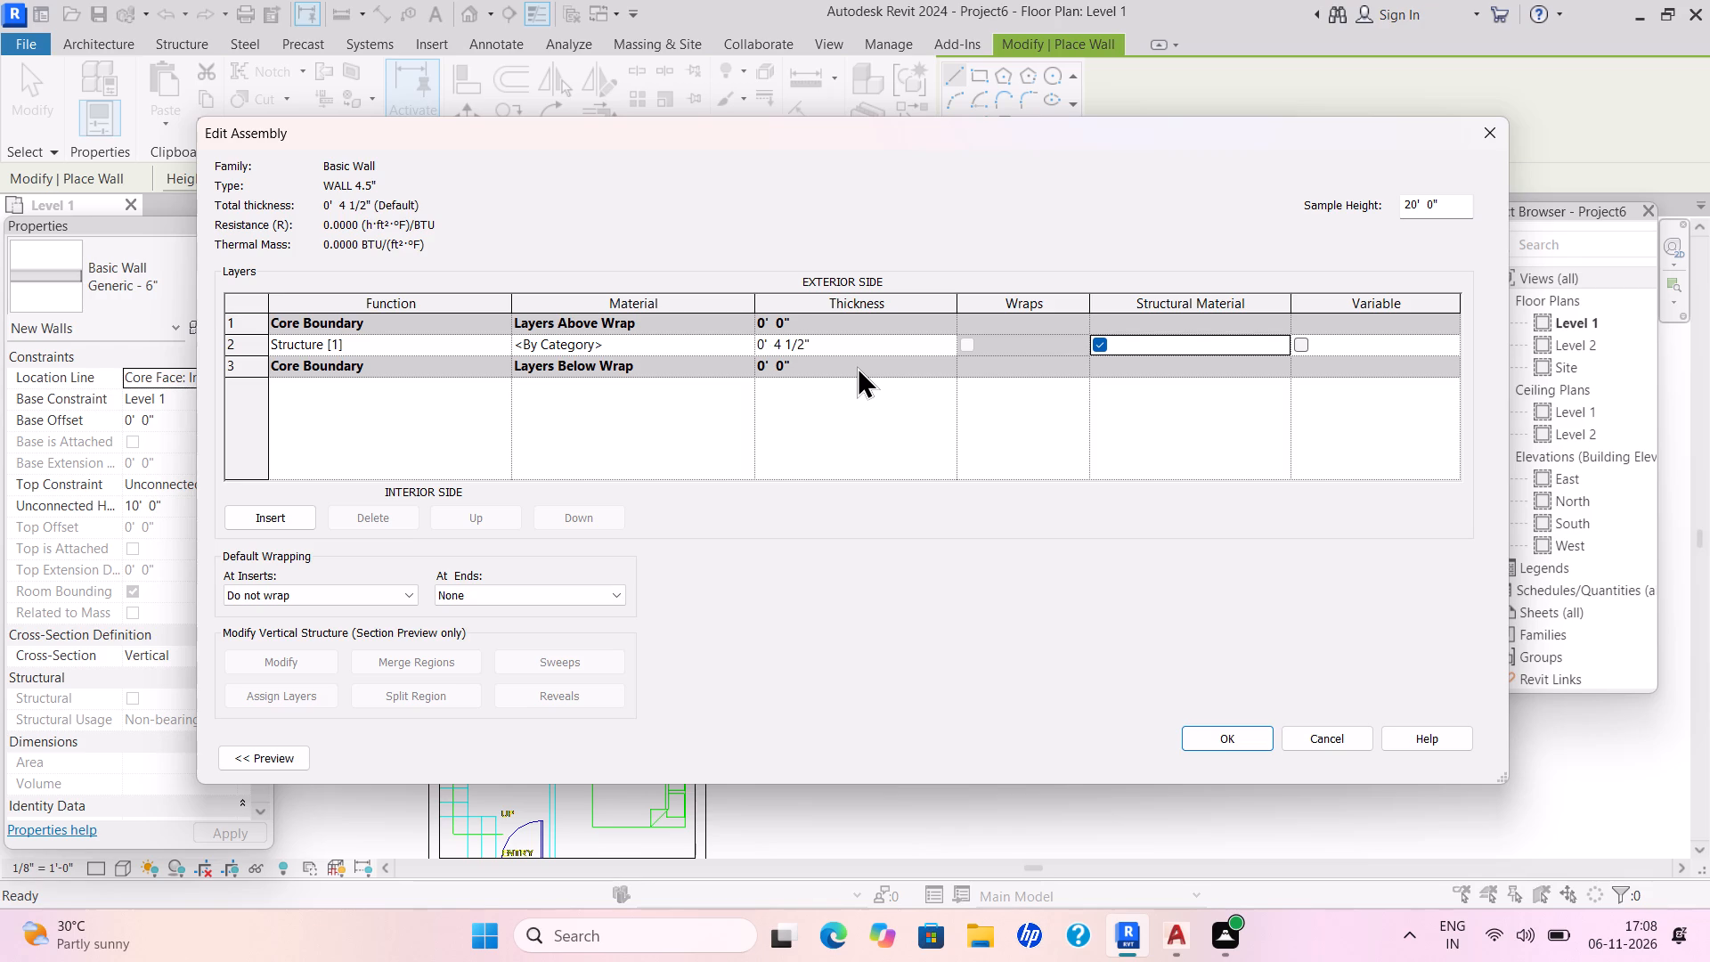
pyautogui.click(1232, 737)
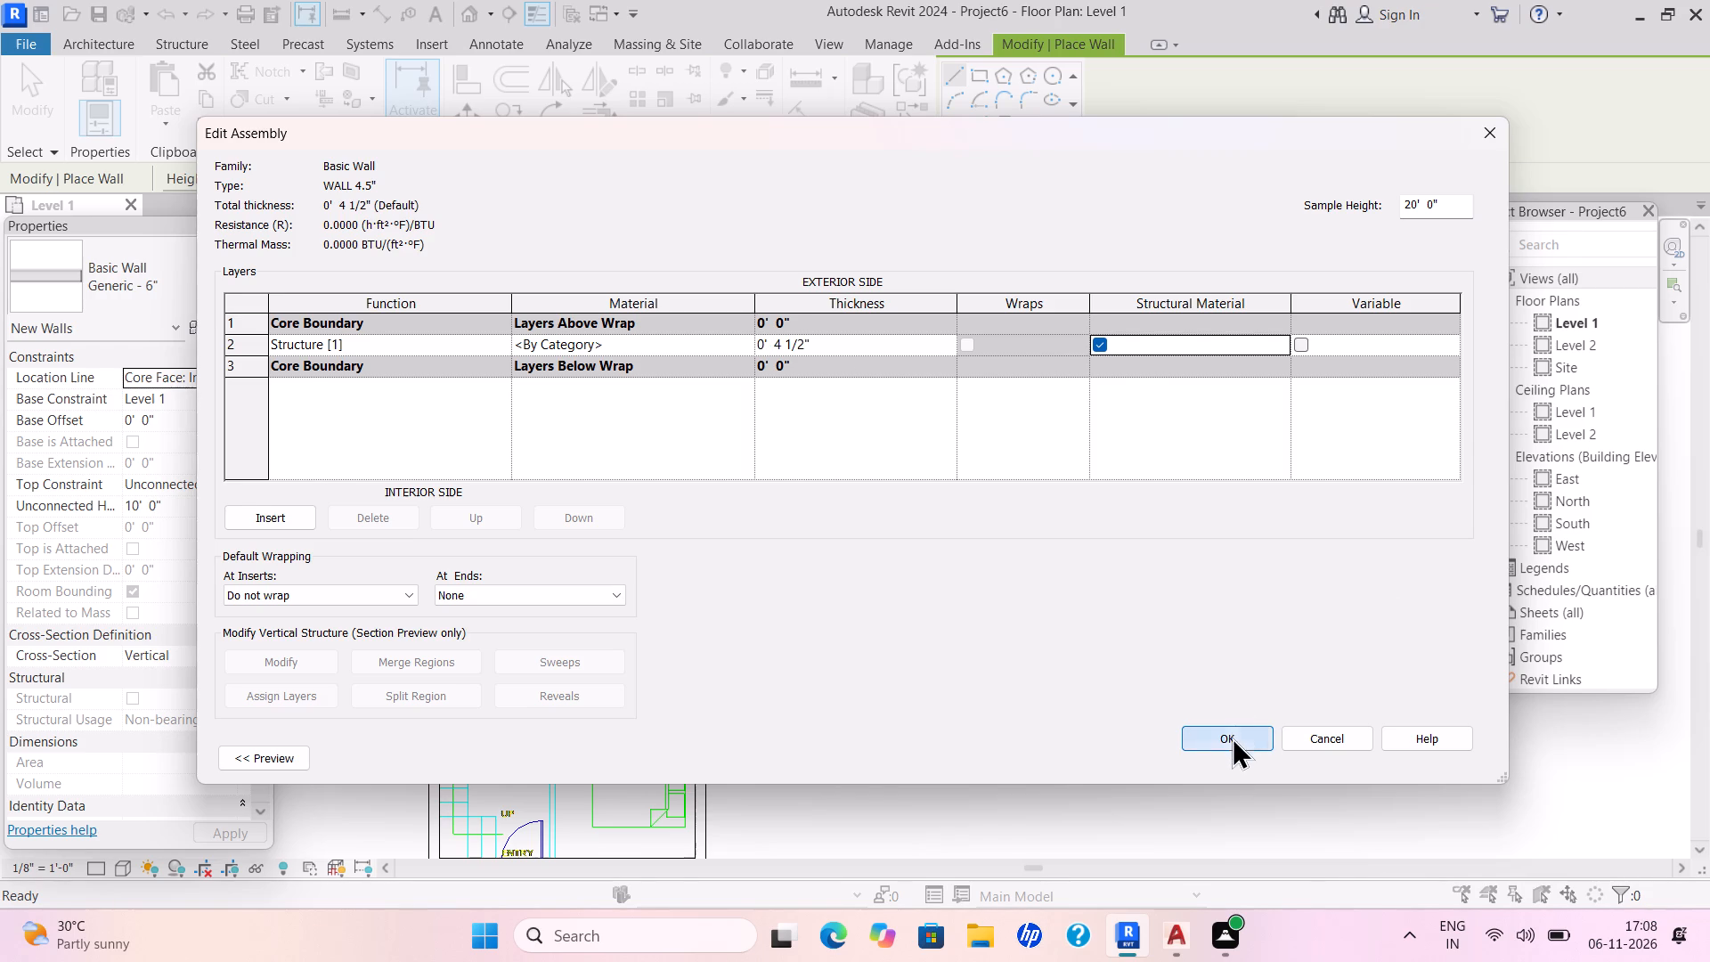
pyautogui.click(1462, 760)
pyautogui.click(1273, 756)
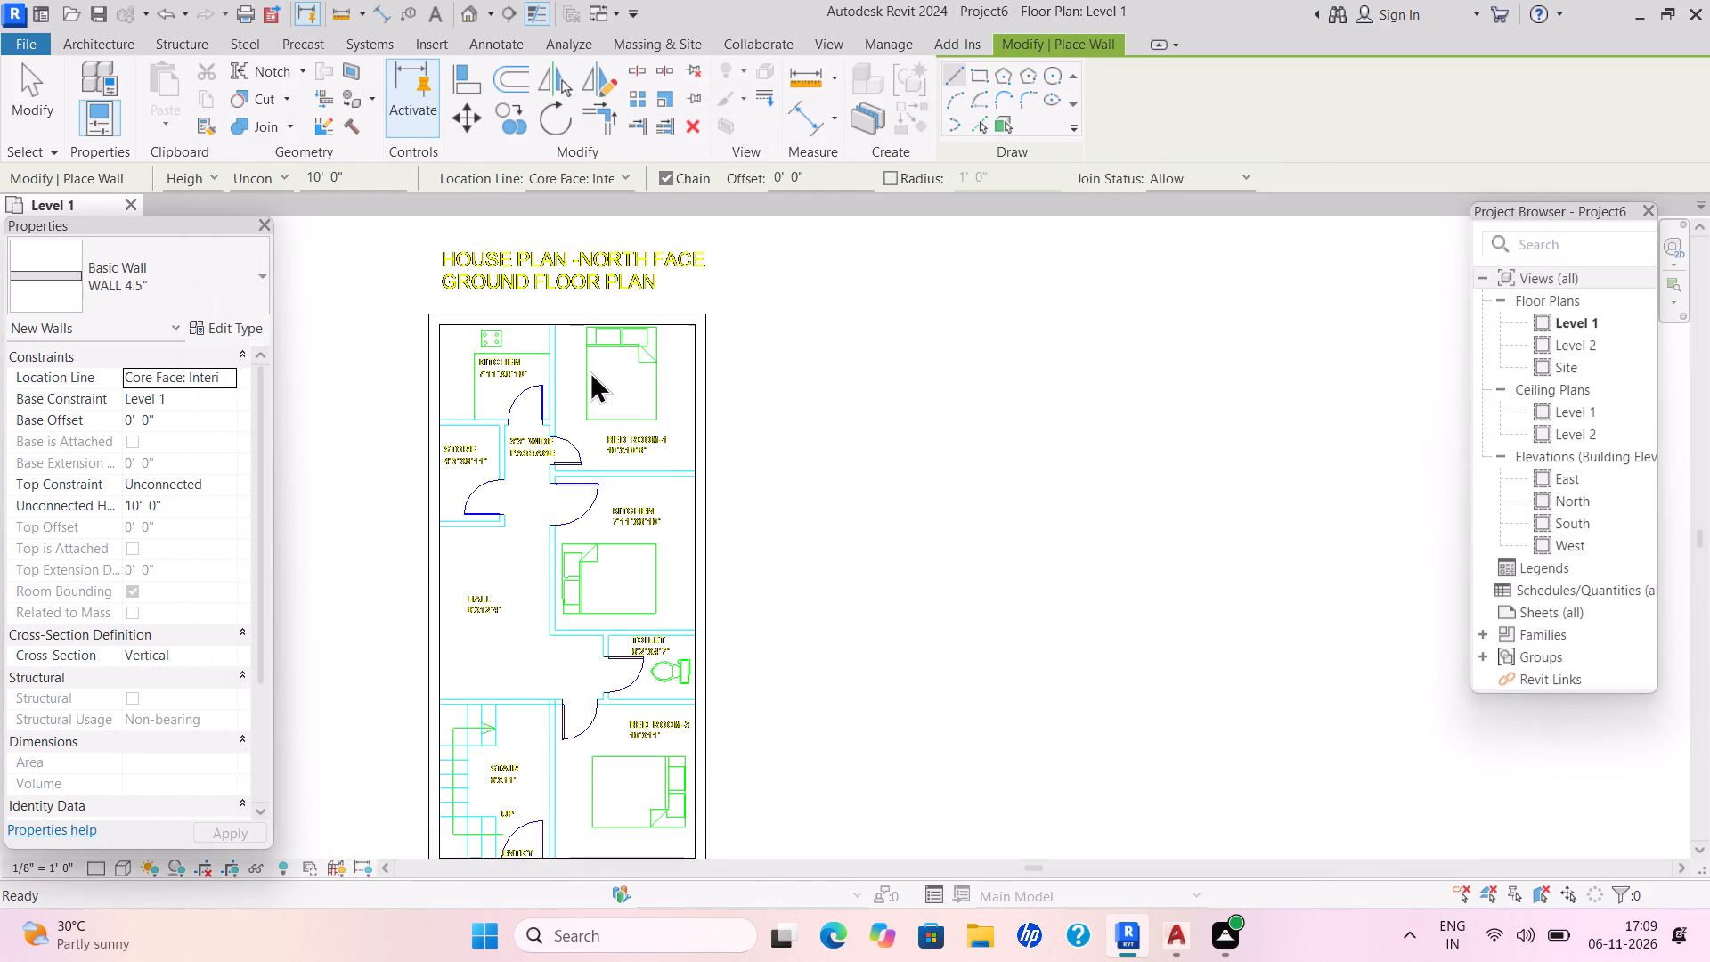
# Draw a WALL 4.5" wall about 22' 10 1/2" long from the top exterior wall down the bedroom 1 and lower kitchen side, flipping its thickness.
pyautogui.moveTo(587, 342); pyautogui.dragTo(581, 326, button='middle')
pyautogui.scroll(3, 581, 333)
pyautogui.scroll(-1, 581, 328)
pyautogui.scroll(3, 581, 328)
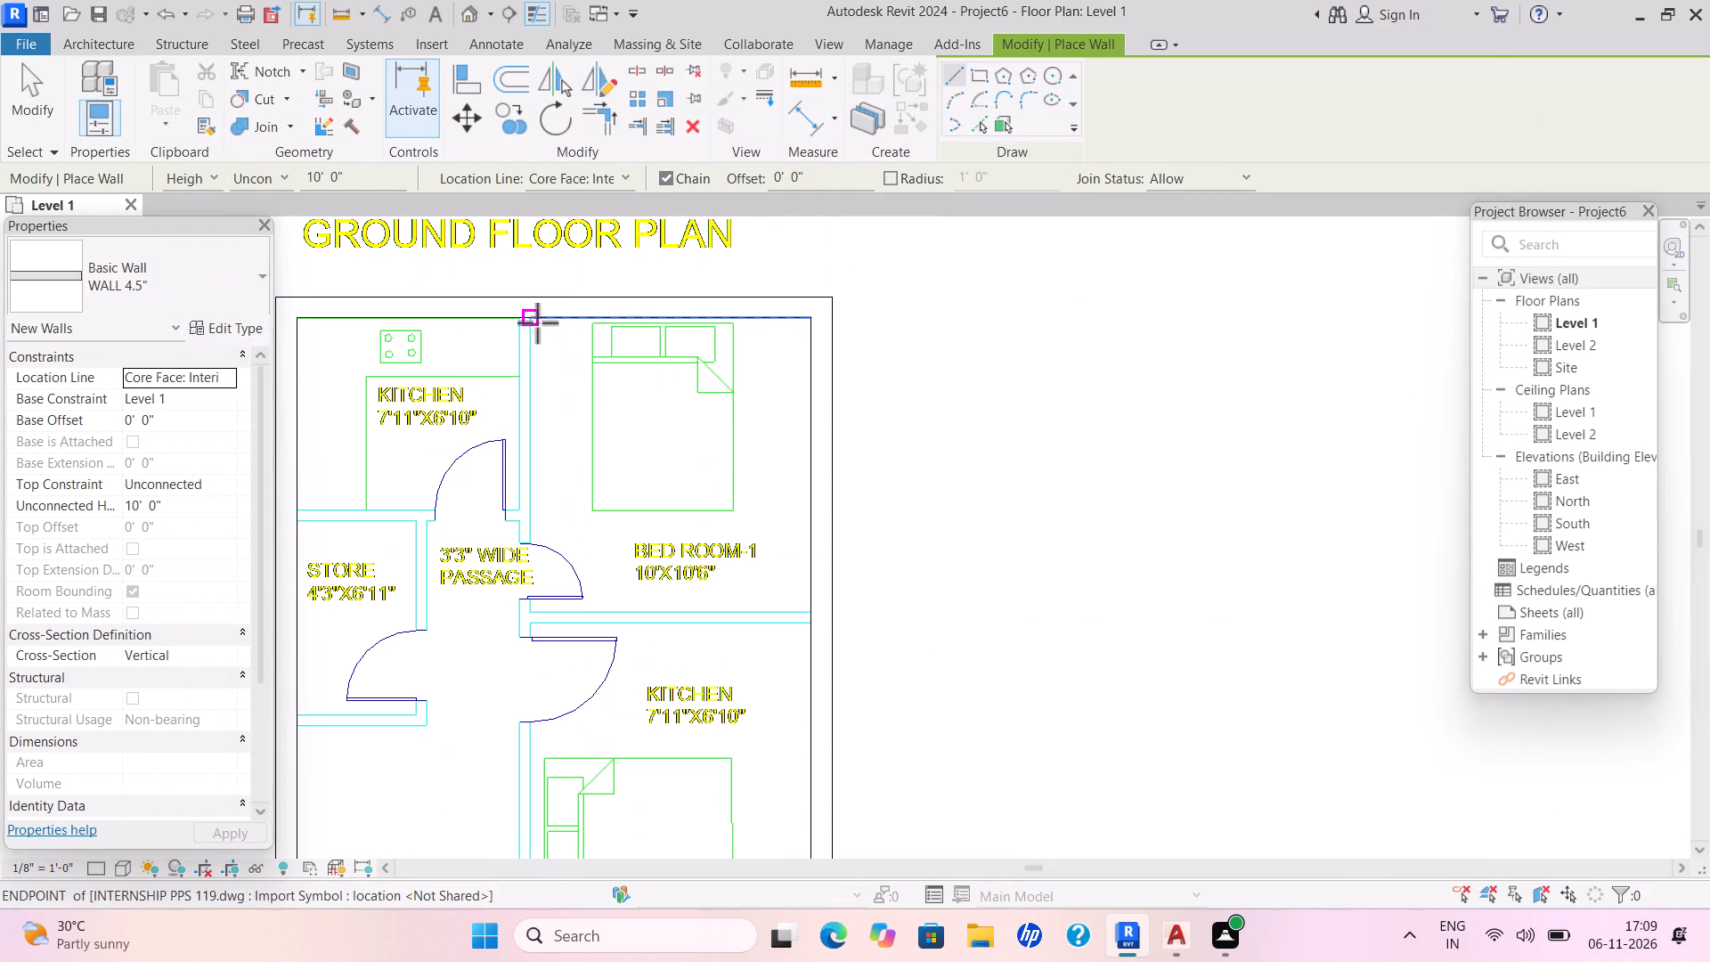
pyautogui.click(536, 322)
pyautogui.press('space')
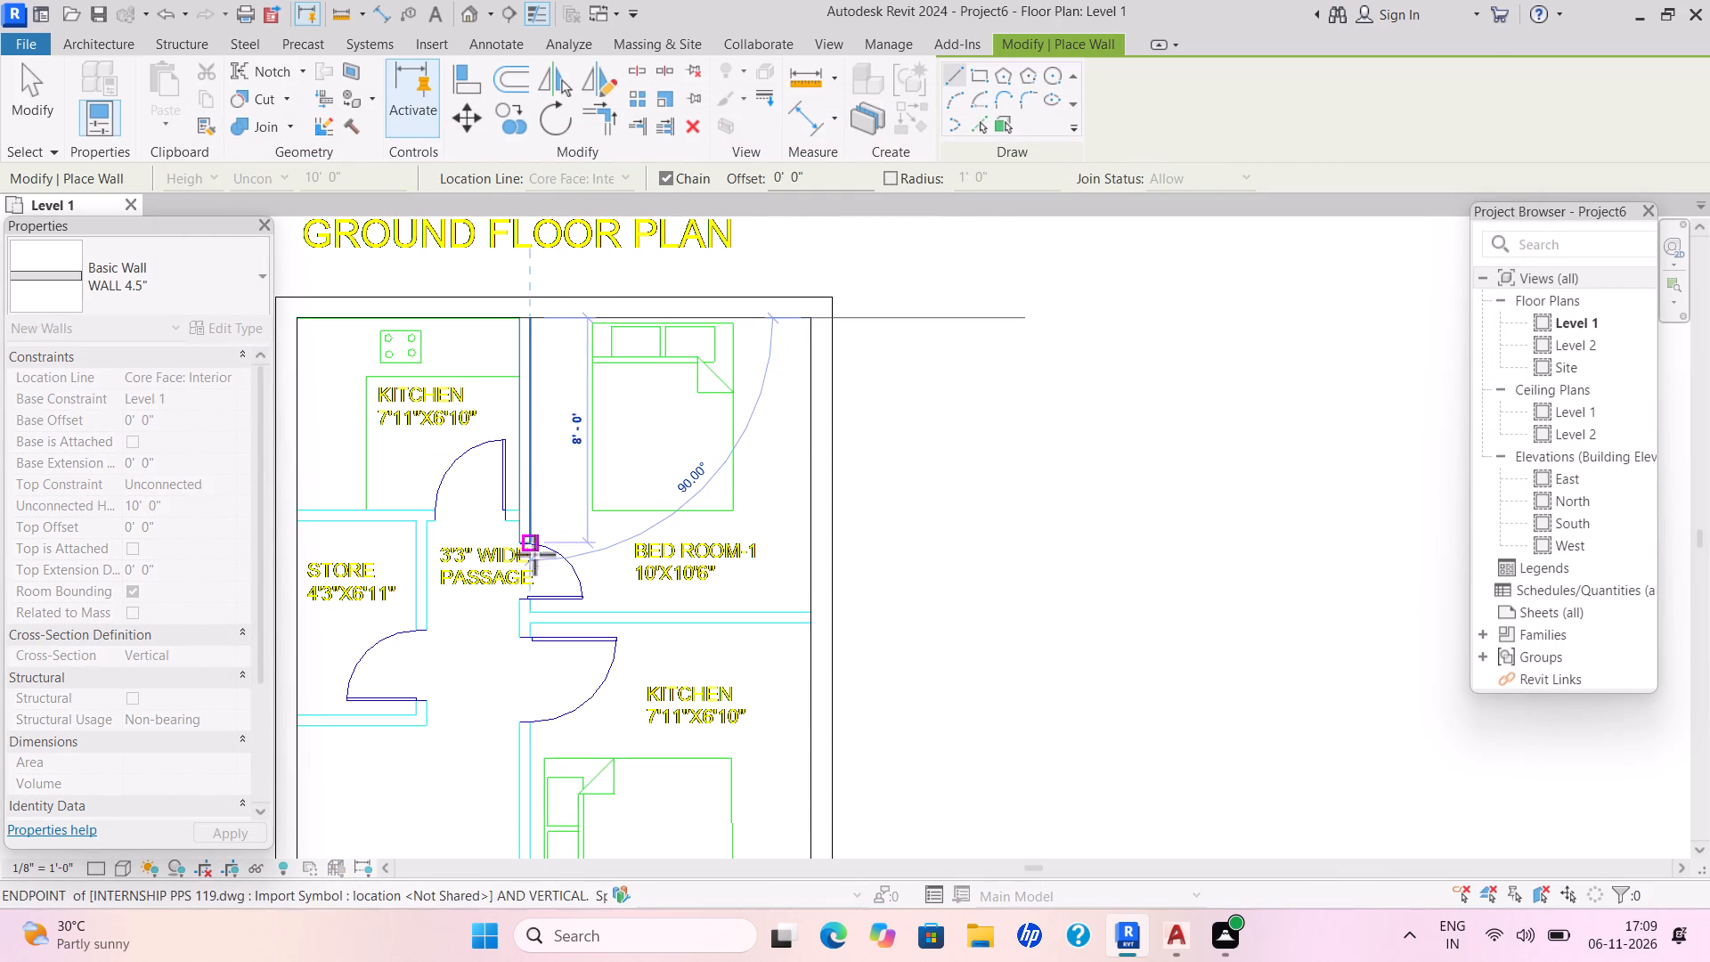
pyautogui.moveTo(519, 770); pyautogui.dragTo(597, 439, button='middle')
pyautogui.scroll(-1, 561, 586)
pyautogui.scroll(1, 567, 561)
pyautogui.scroll(-1, 570, 551)
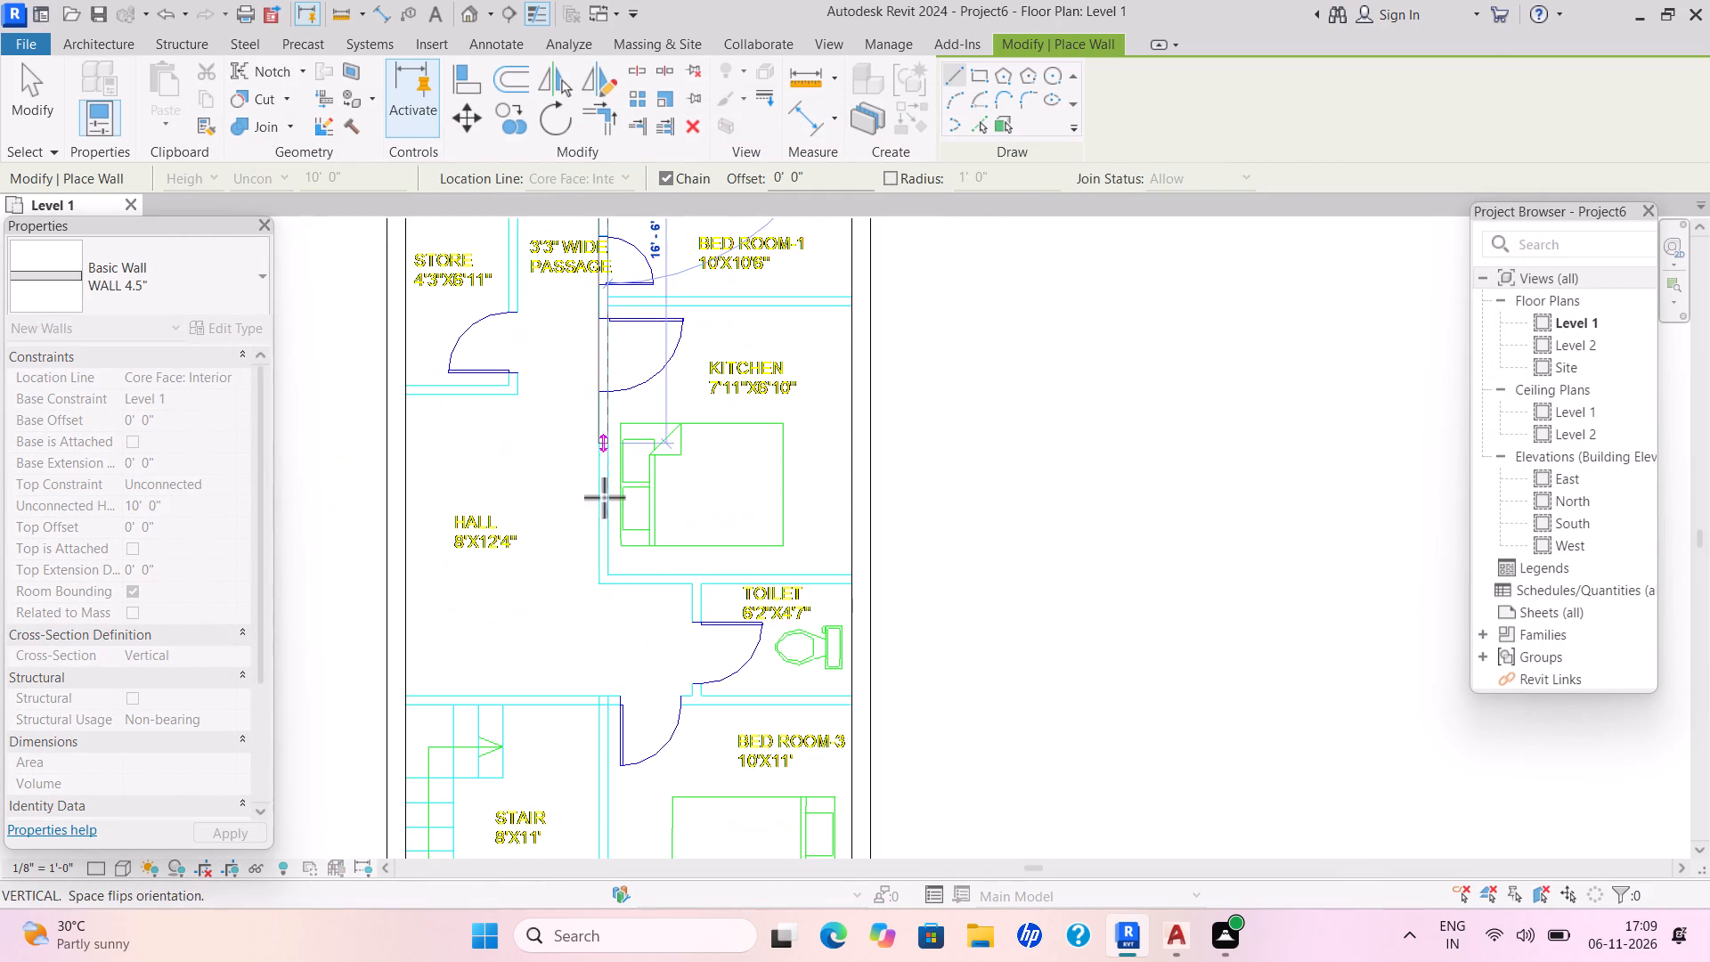
pyautogui.click(608, 585)
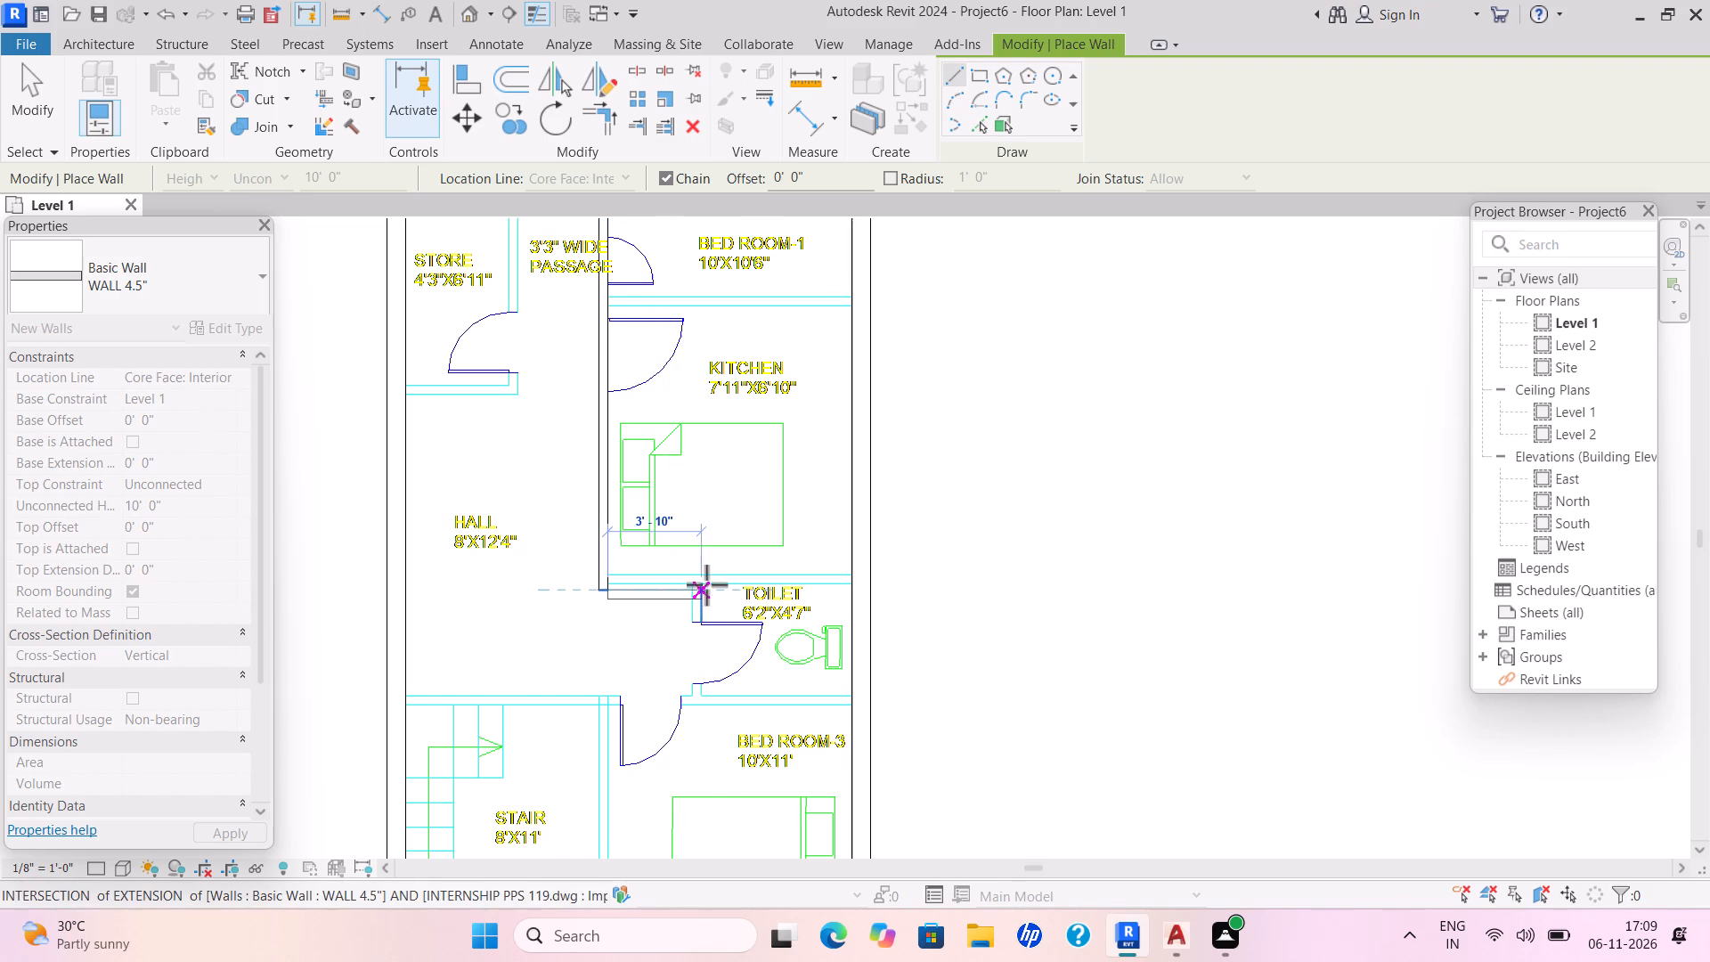
pyautogui.press('Escape')
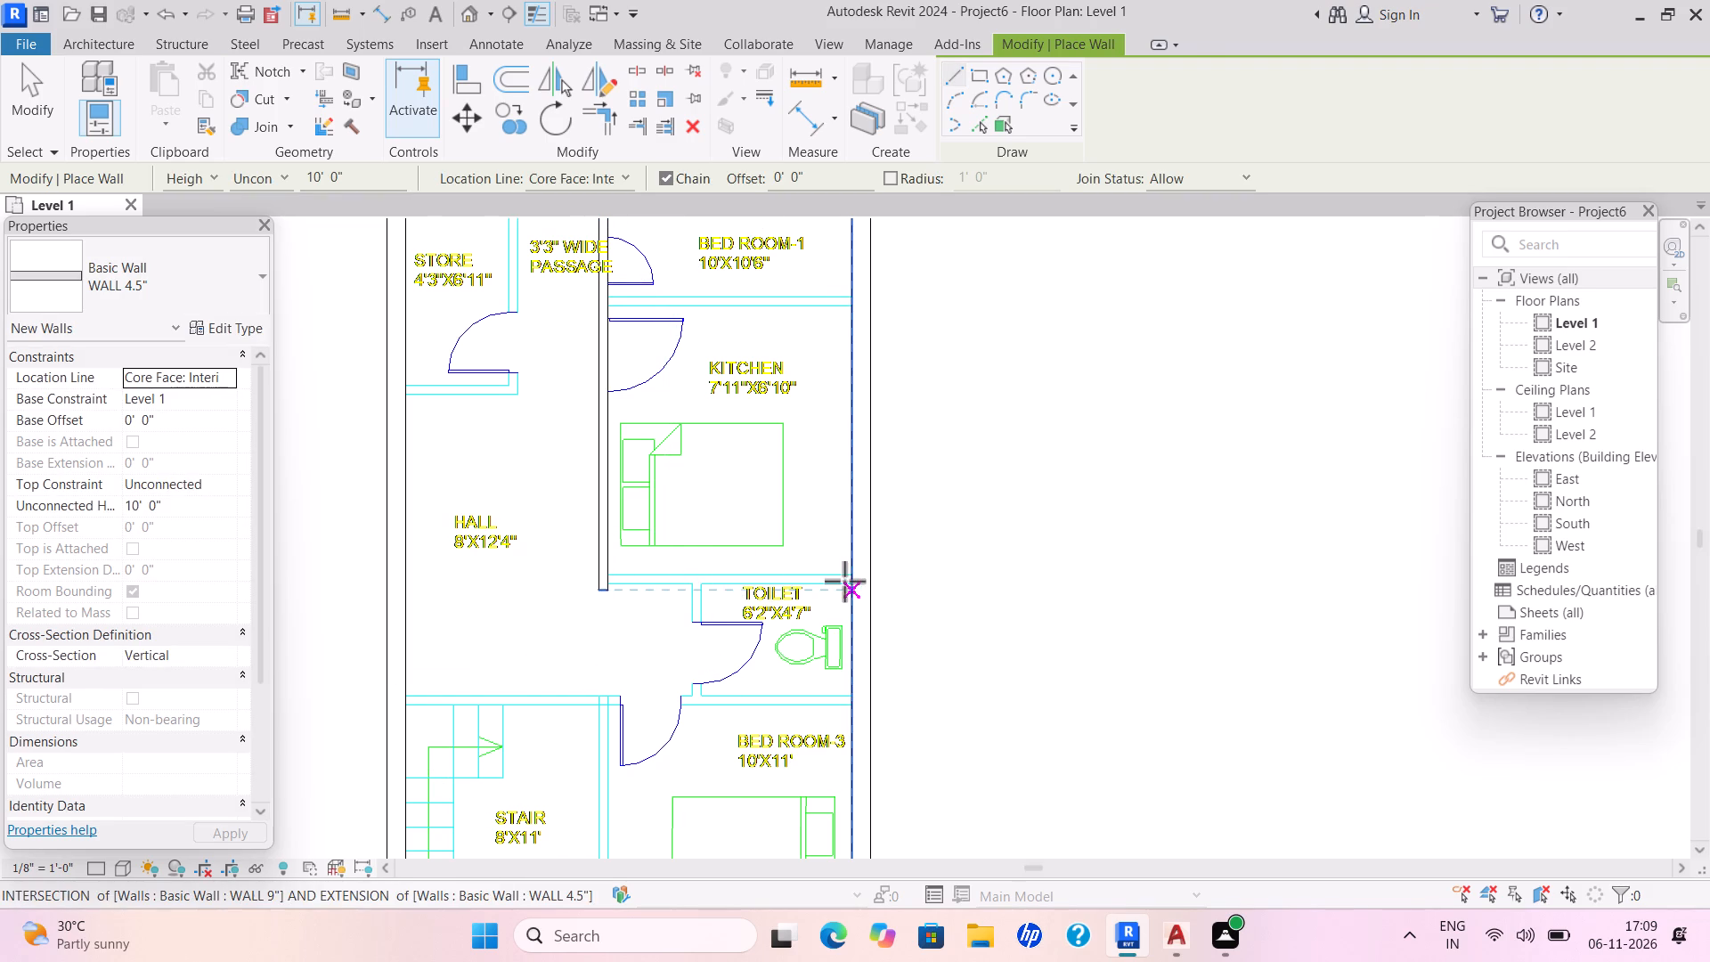
# Draw a WALL 4.5" wall between the lower kitchen and the toilet, from the east exterior wall to the long passage wall.
pyautogui.moveTo(847, 575); pyautogui.dragTo(839, 575)
pyautogui.click(601, 570)
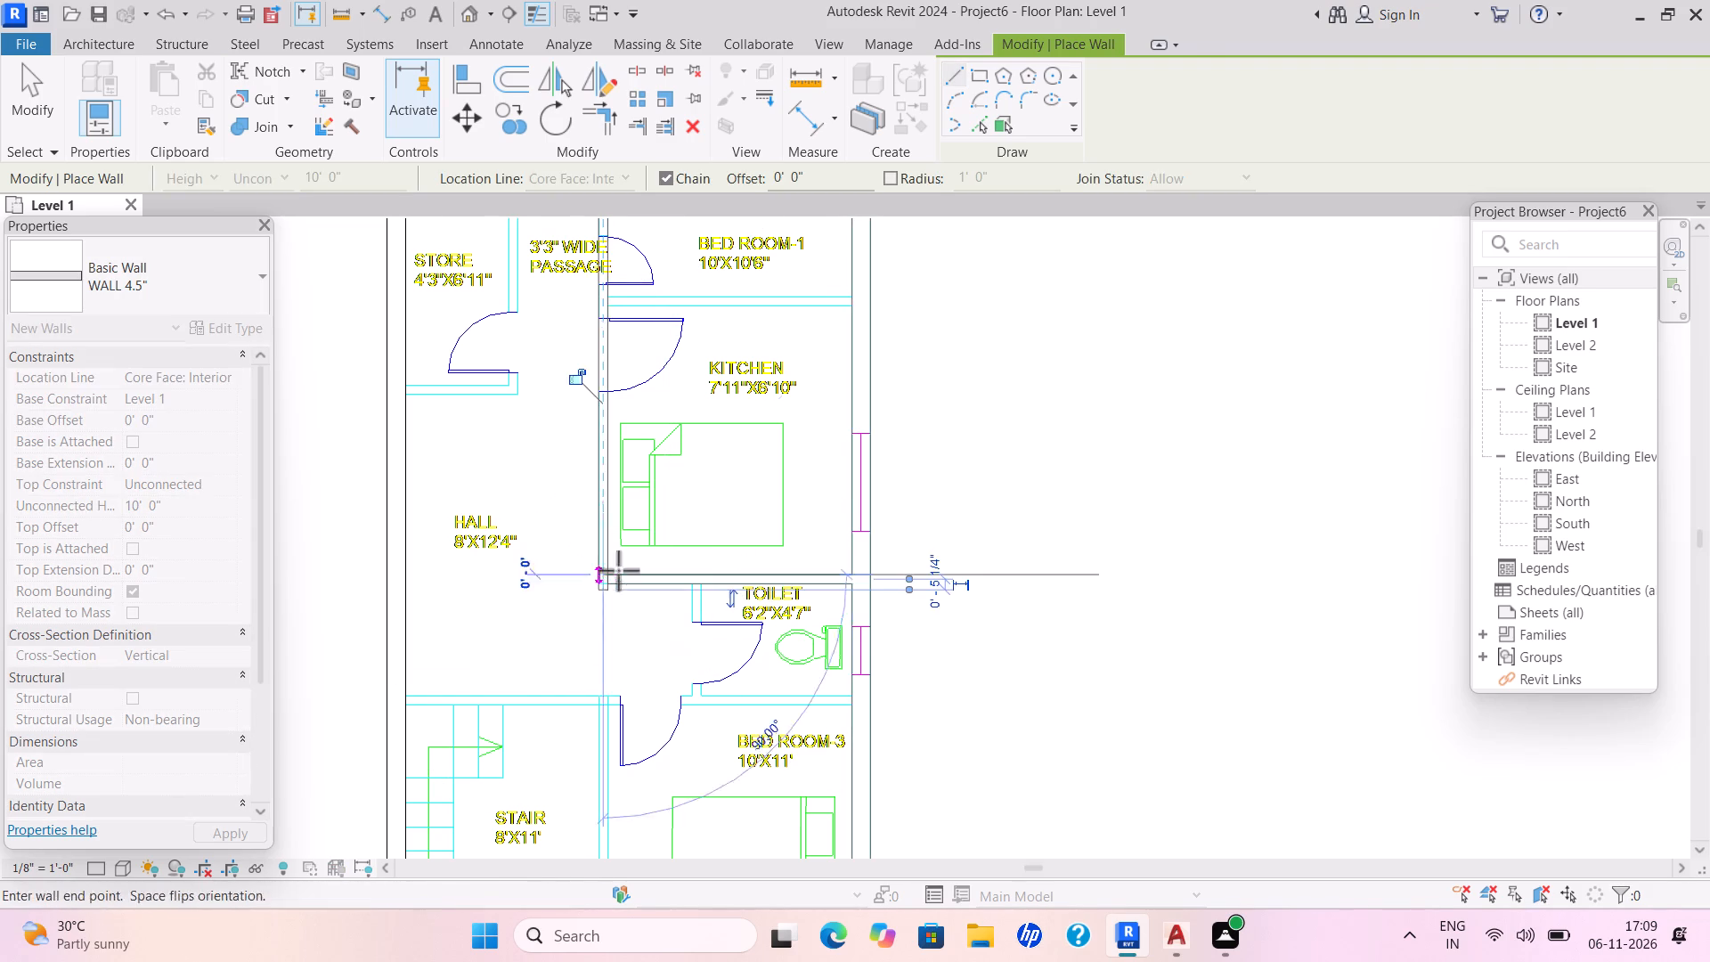
pyautogui.press('Escape')
pyautogui.press('Escape')
pyautogui.press('Escape')
# Adjust the lower end of the long passage wall to meet the kitchen–toilet wall in a clean corner.
pyautogui.click(599, 587)
pyautogui.click(608, 586)
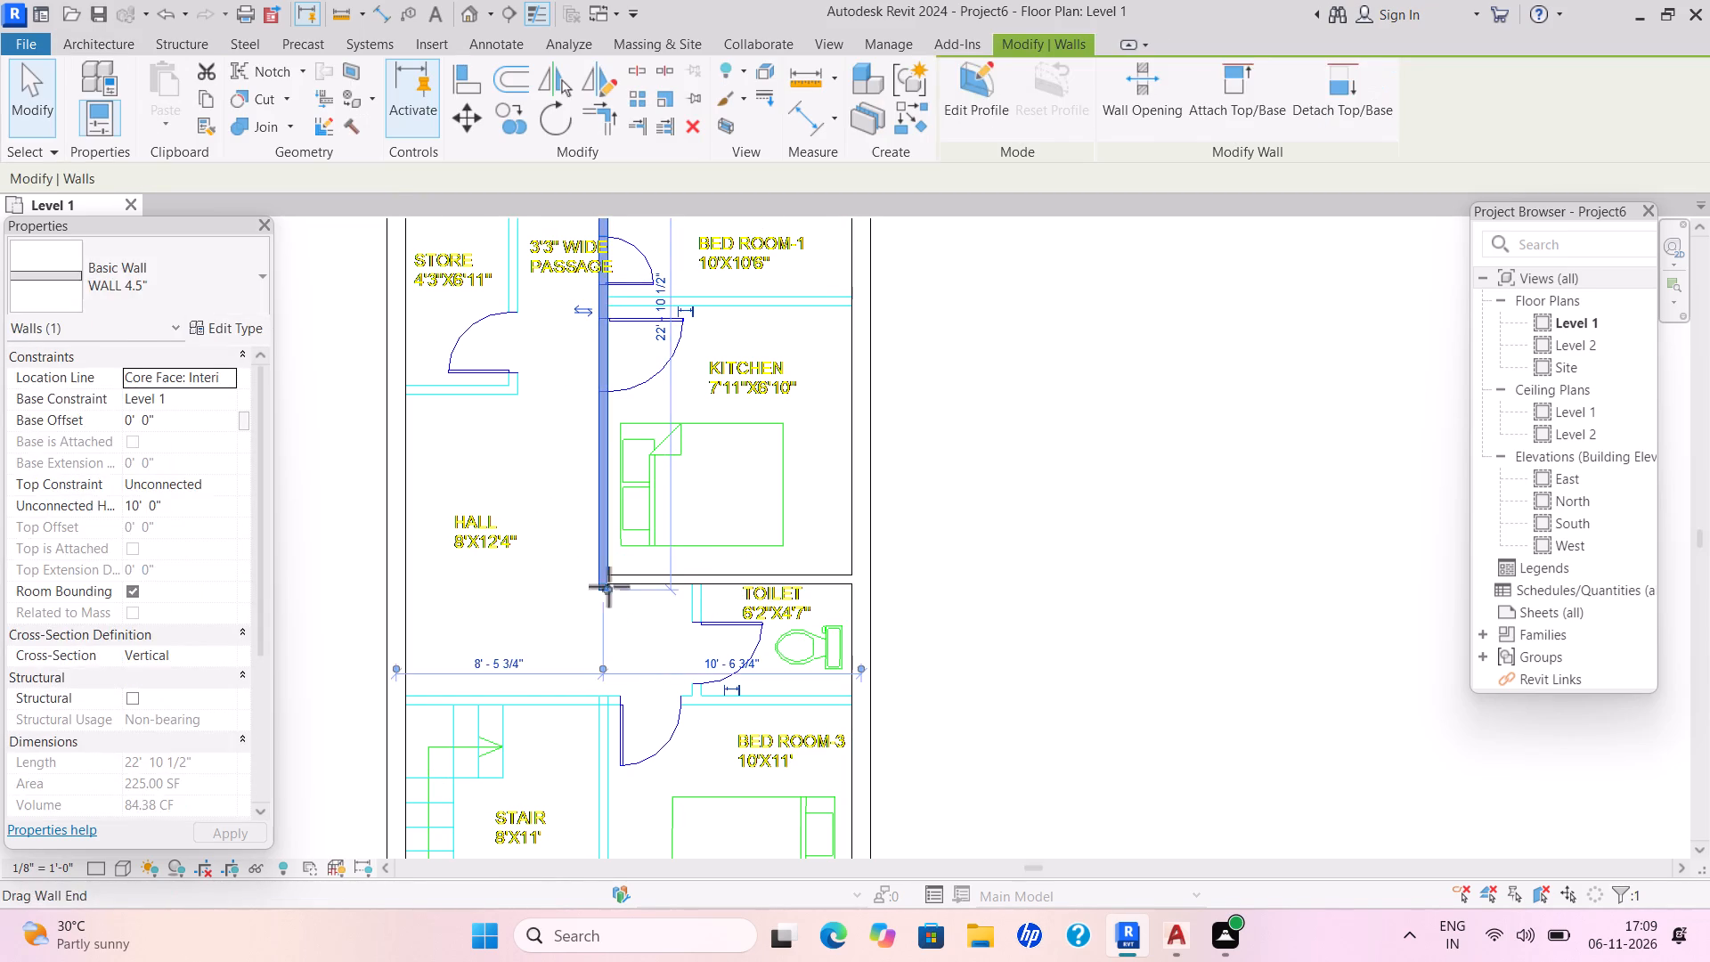
pyautogui.press('Escape')
pyautogui.click(602, 562)
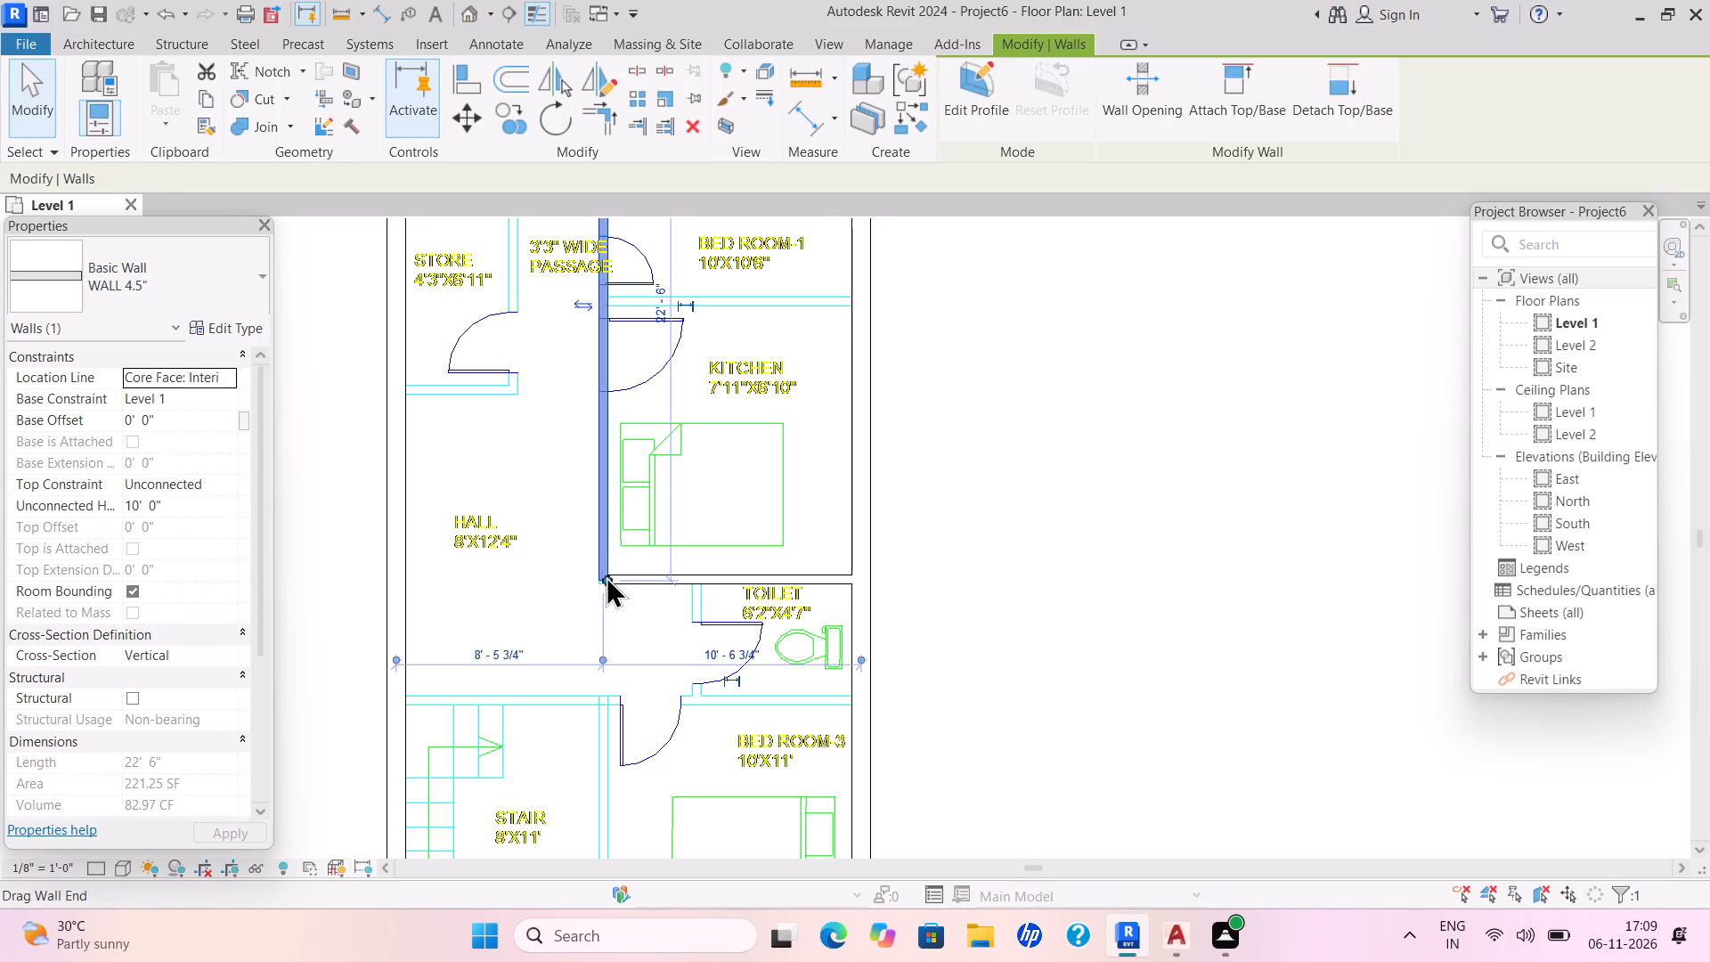
pyautogui.click(606, 575)
pyautogui.moveTo(606, 575); pyautogui.dragTo(606, 584)
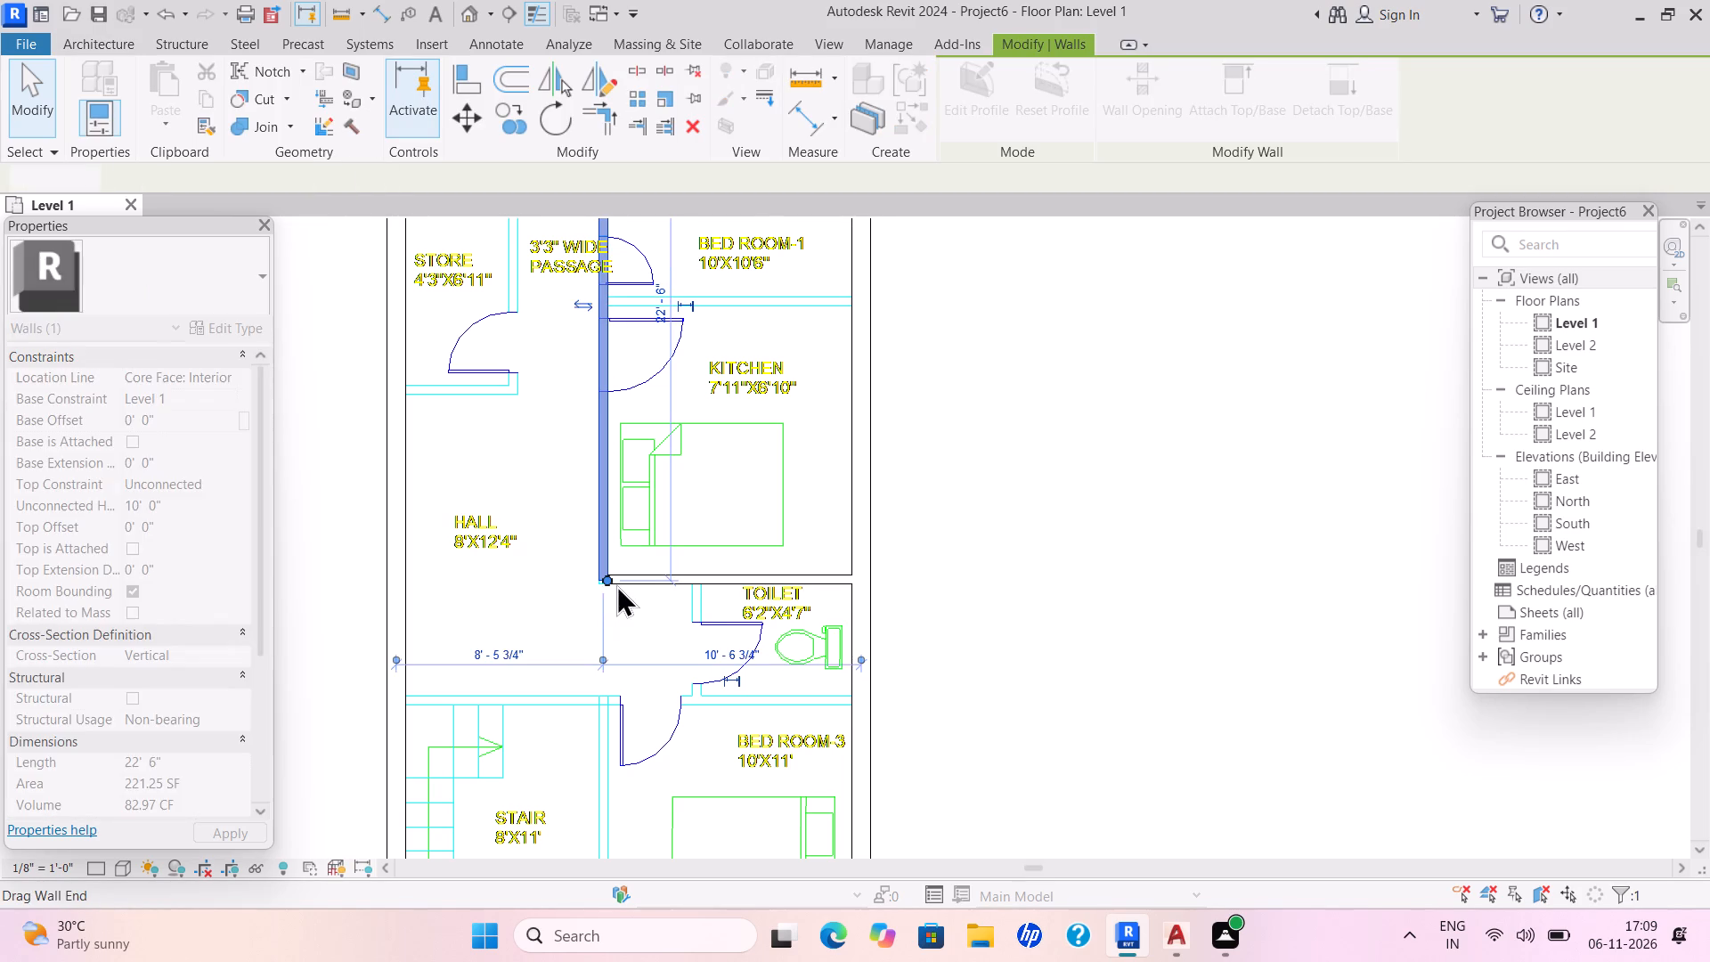
pyautogui.moveTo(607, 579); pyautogui.dragTo(607, 590)
pyautogui.press('Escape')
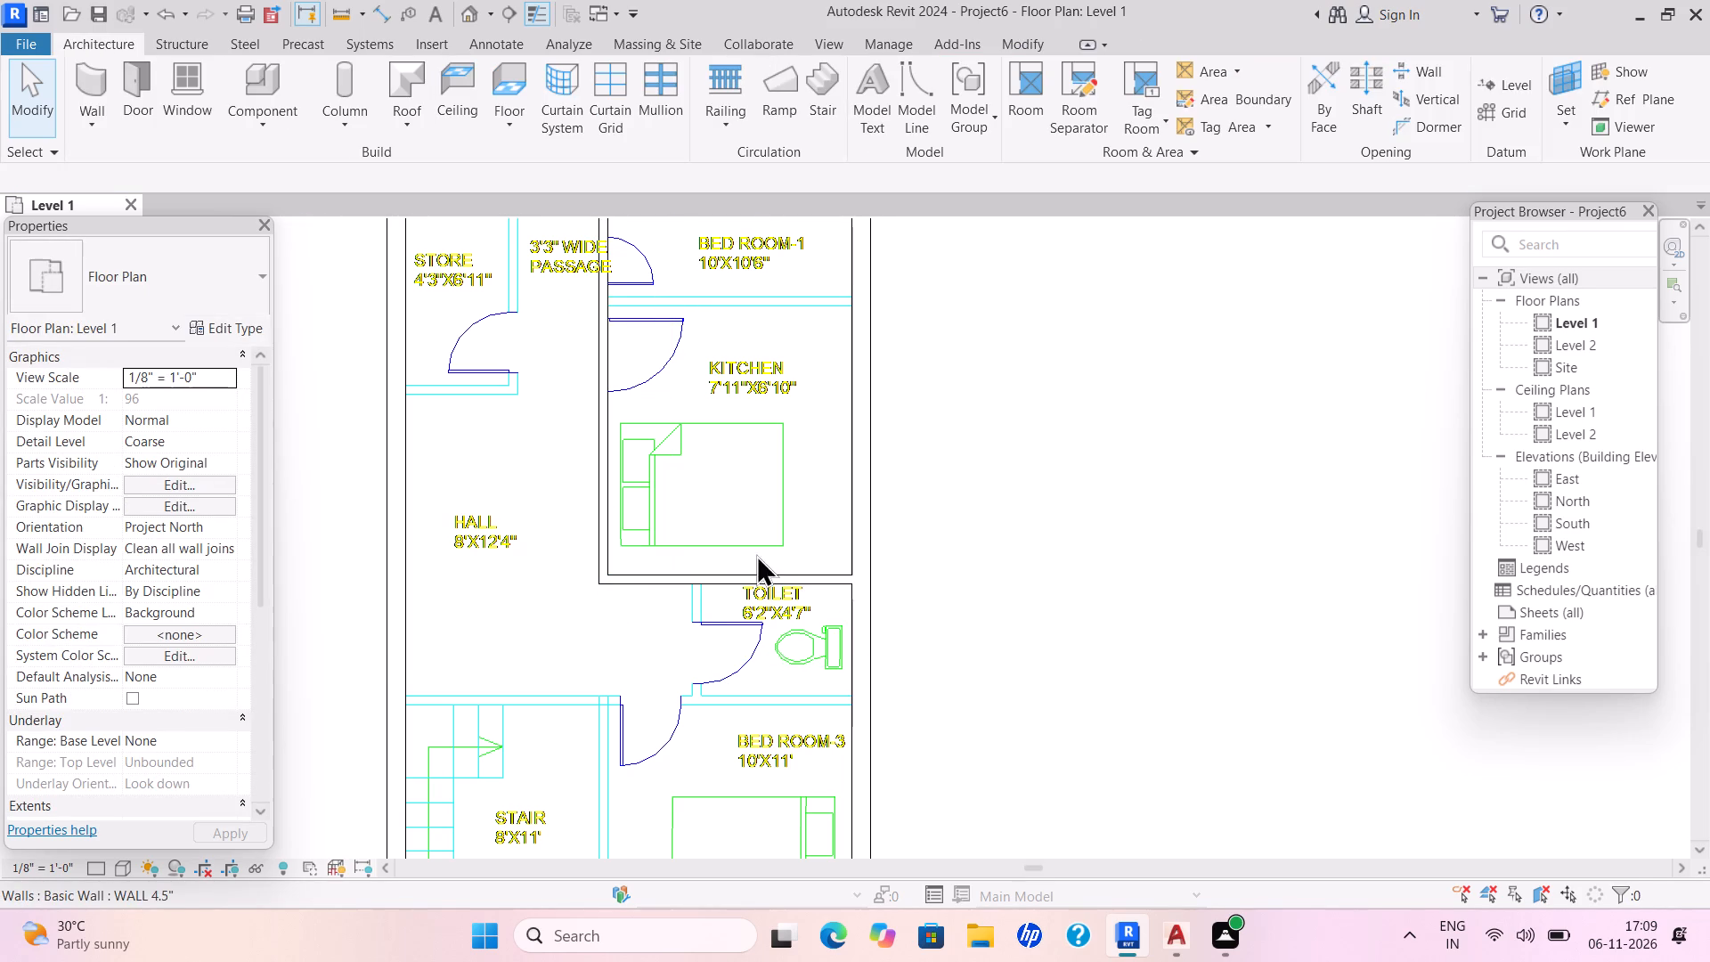
# Draw a WALL 4.5" wall between bedroom 1 and the lower kitchen, from the east exterior wall to the passage wall, flipping its thickness.
pyautogui.scroll(-1, 858, 410)
pyautogui.moveTo(858, 426); pyautogui.dragTo(840, 525, button='middle')
pyautogui.scroll(2, 840, 526)
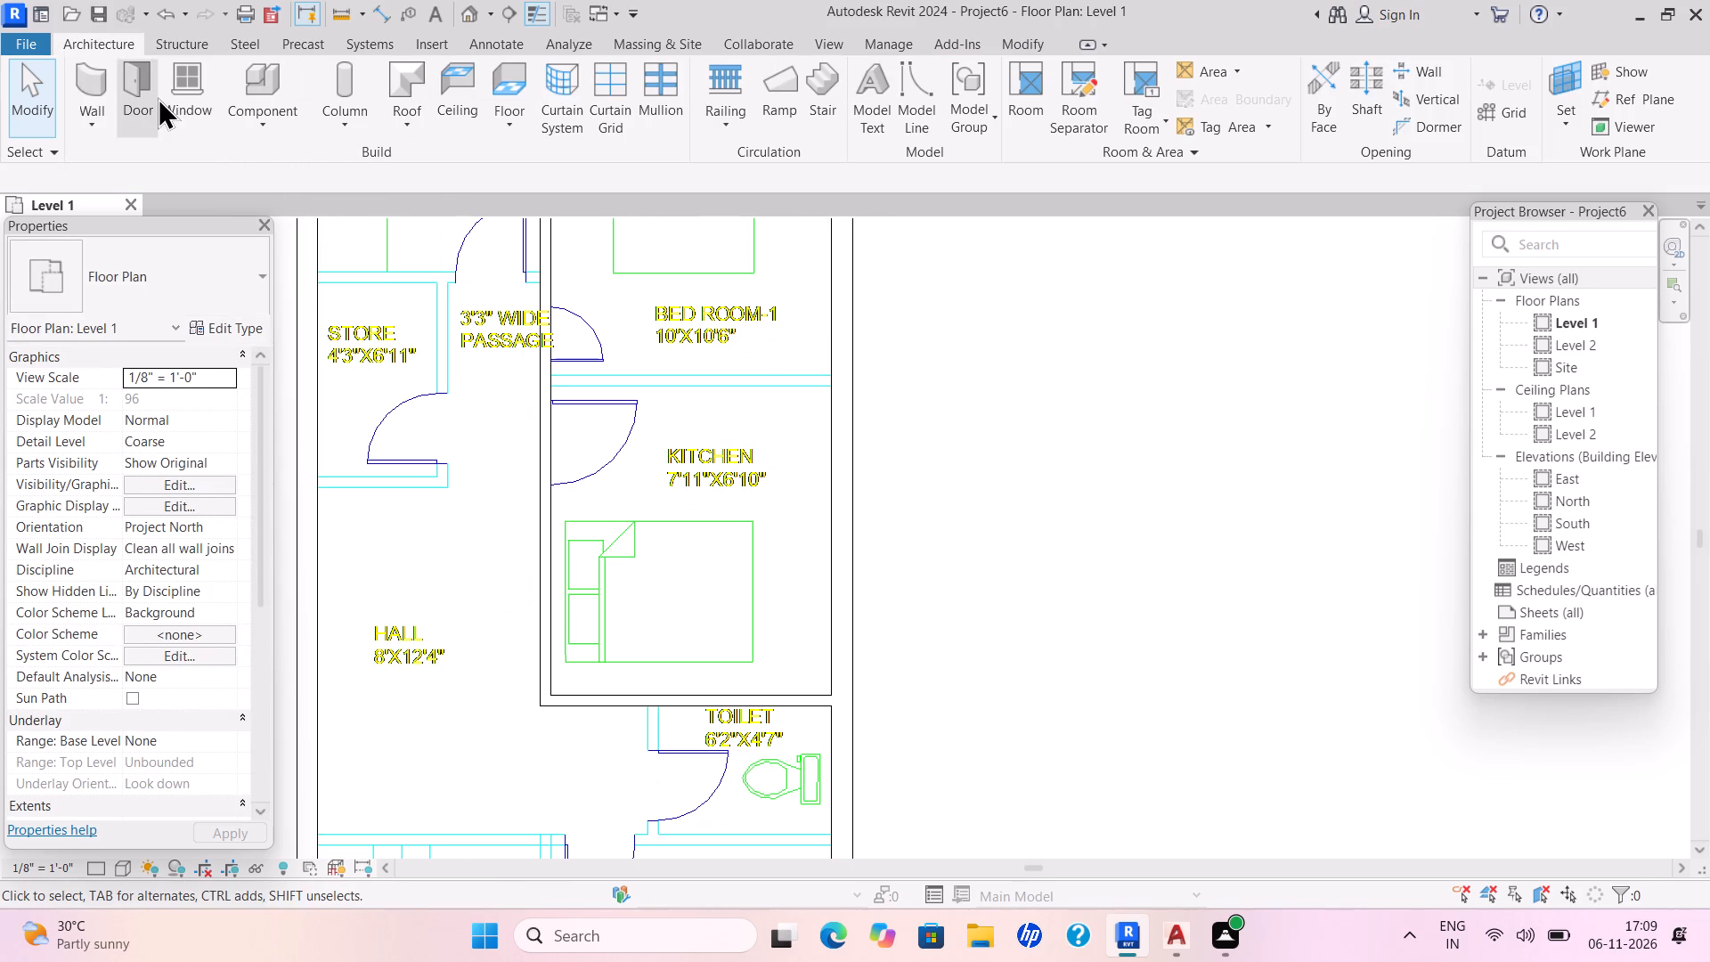
pyautogui.click(102, 107)
pyautogui.click(131, 143)
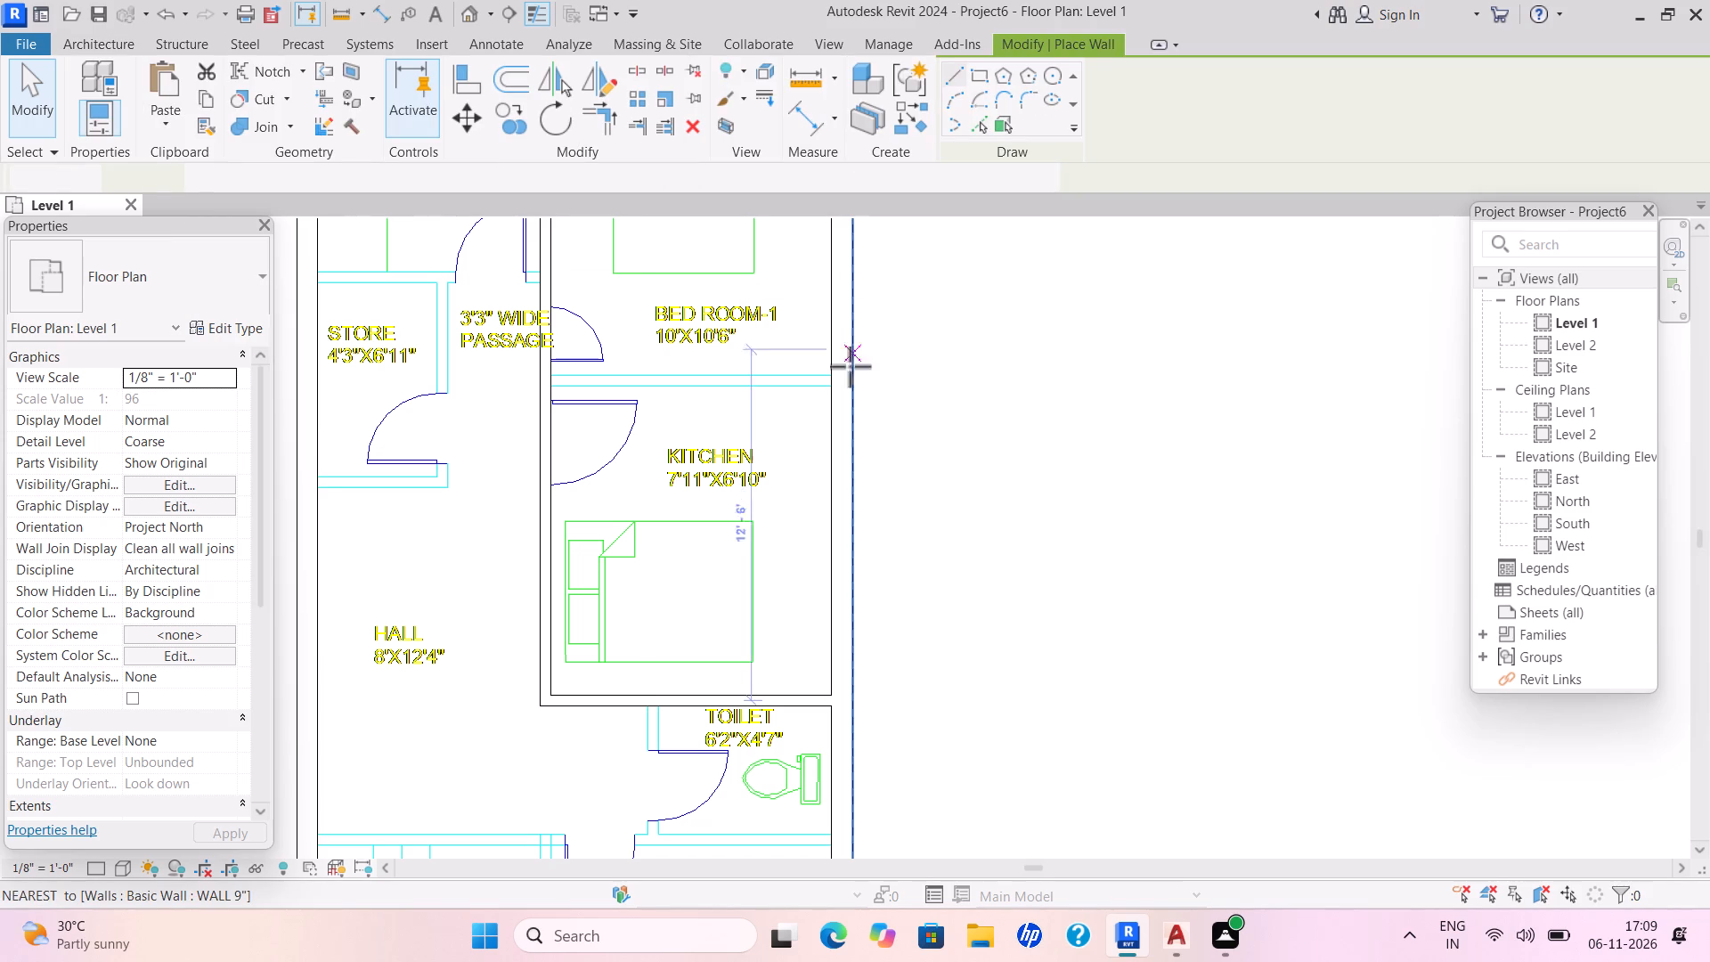
pyautogui.click(834, 384)
pyautogui.press('space')
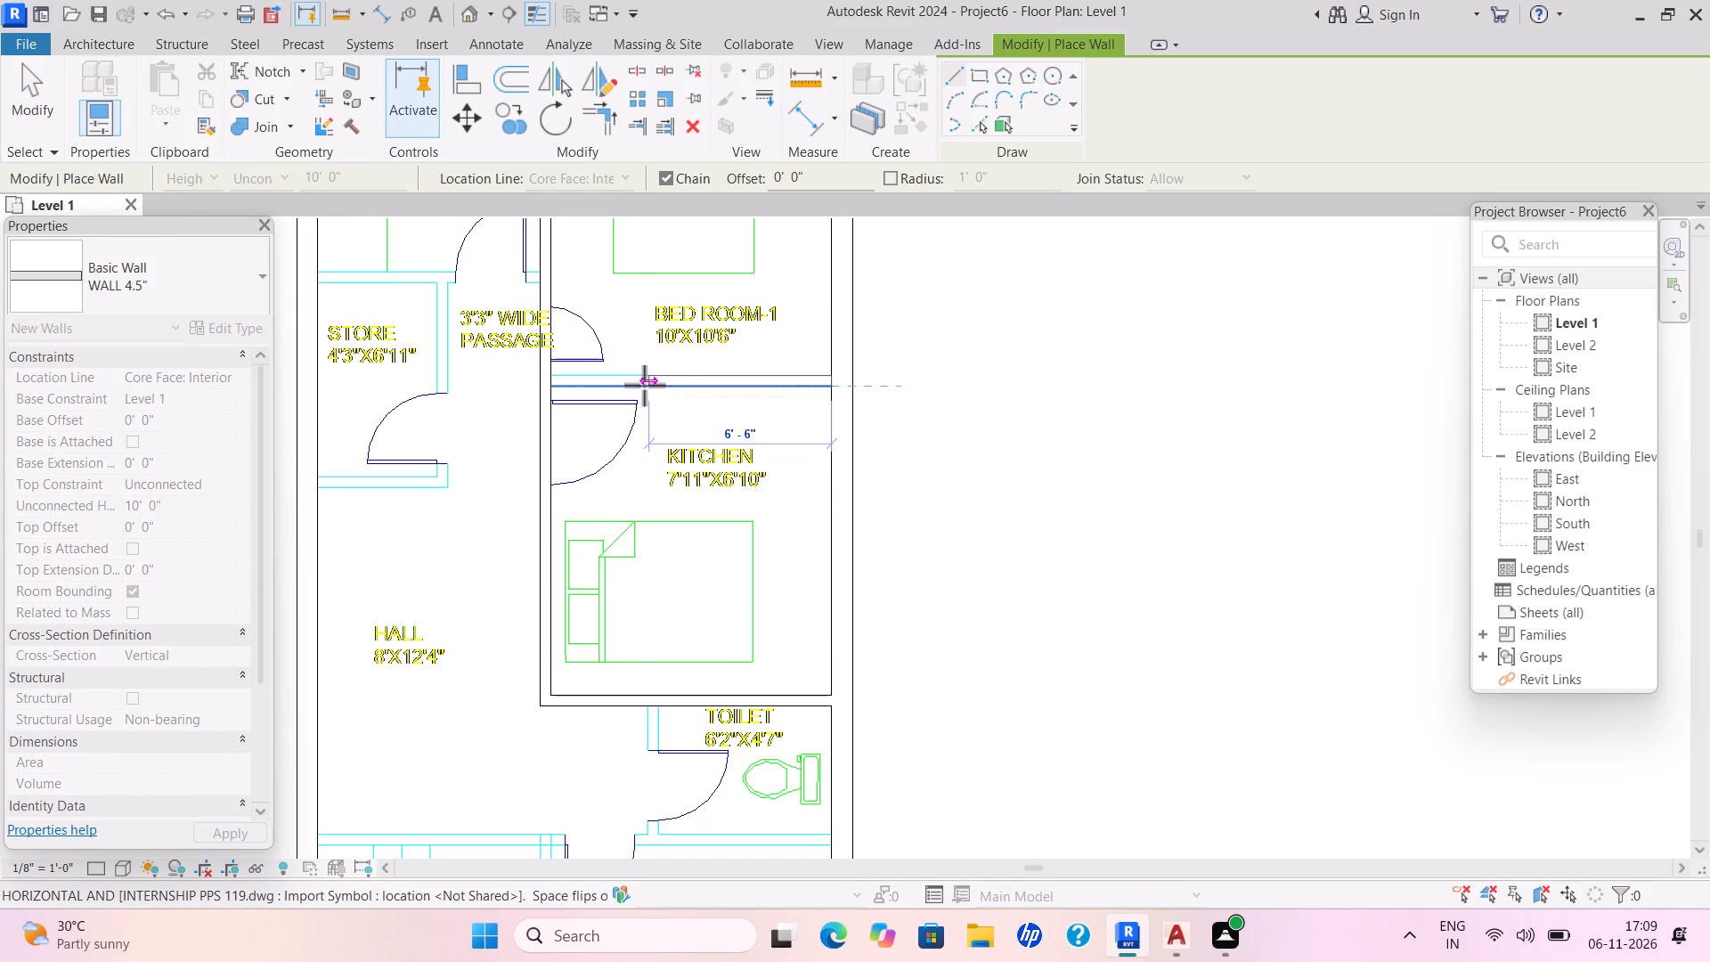
pyautogui.click(549, 379)
pyautogui.press('Escape')
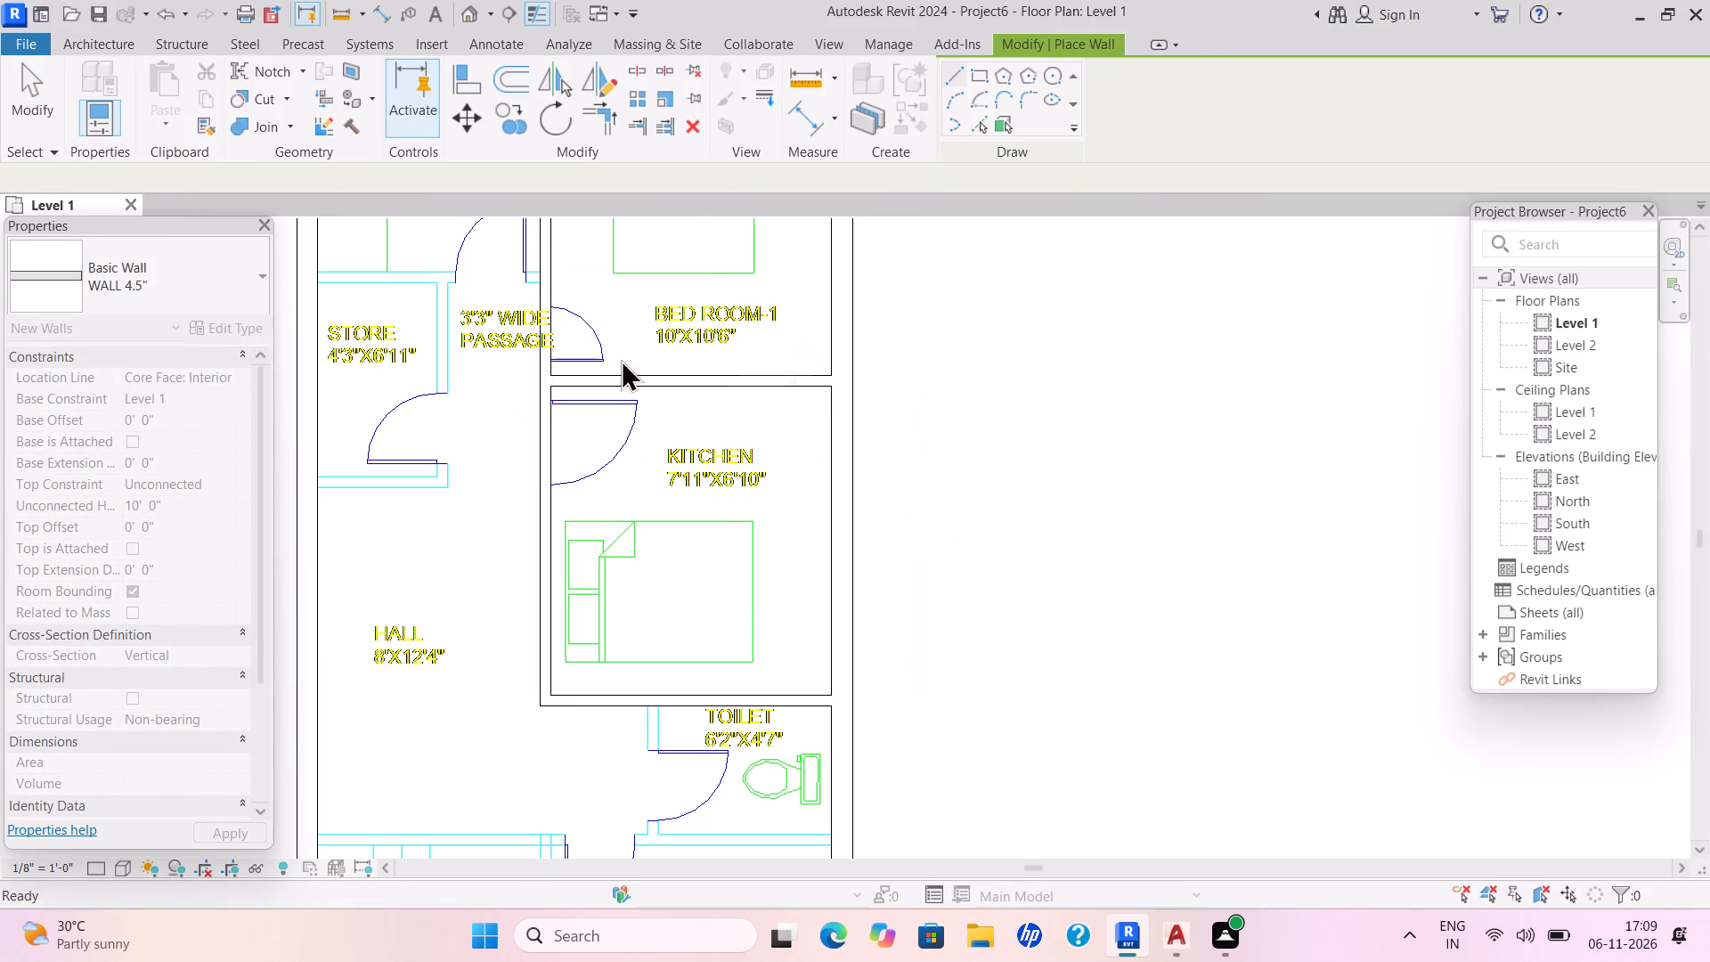
# Draw a WALL 4.5" wall between the upper kitchen and the store, from the west exterior wall to the long passage wall.
pyautogui.click(315, 281)
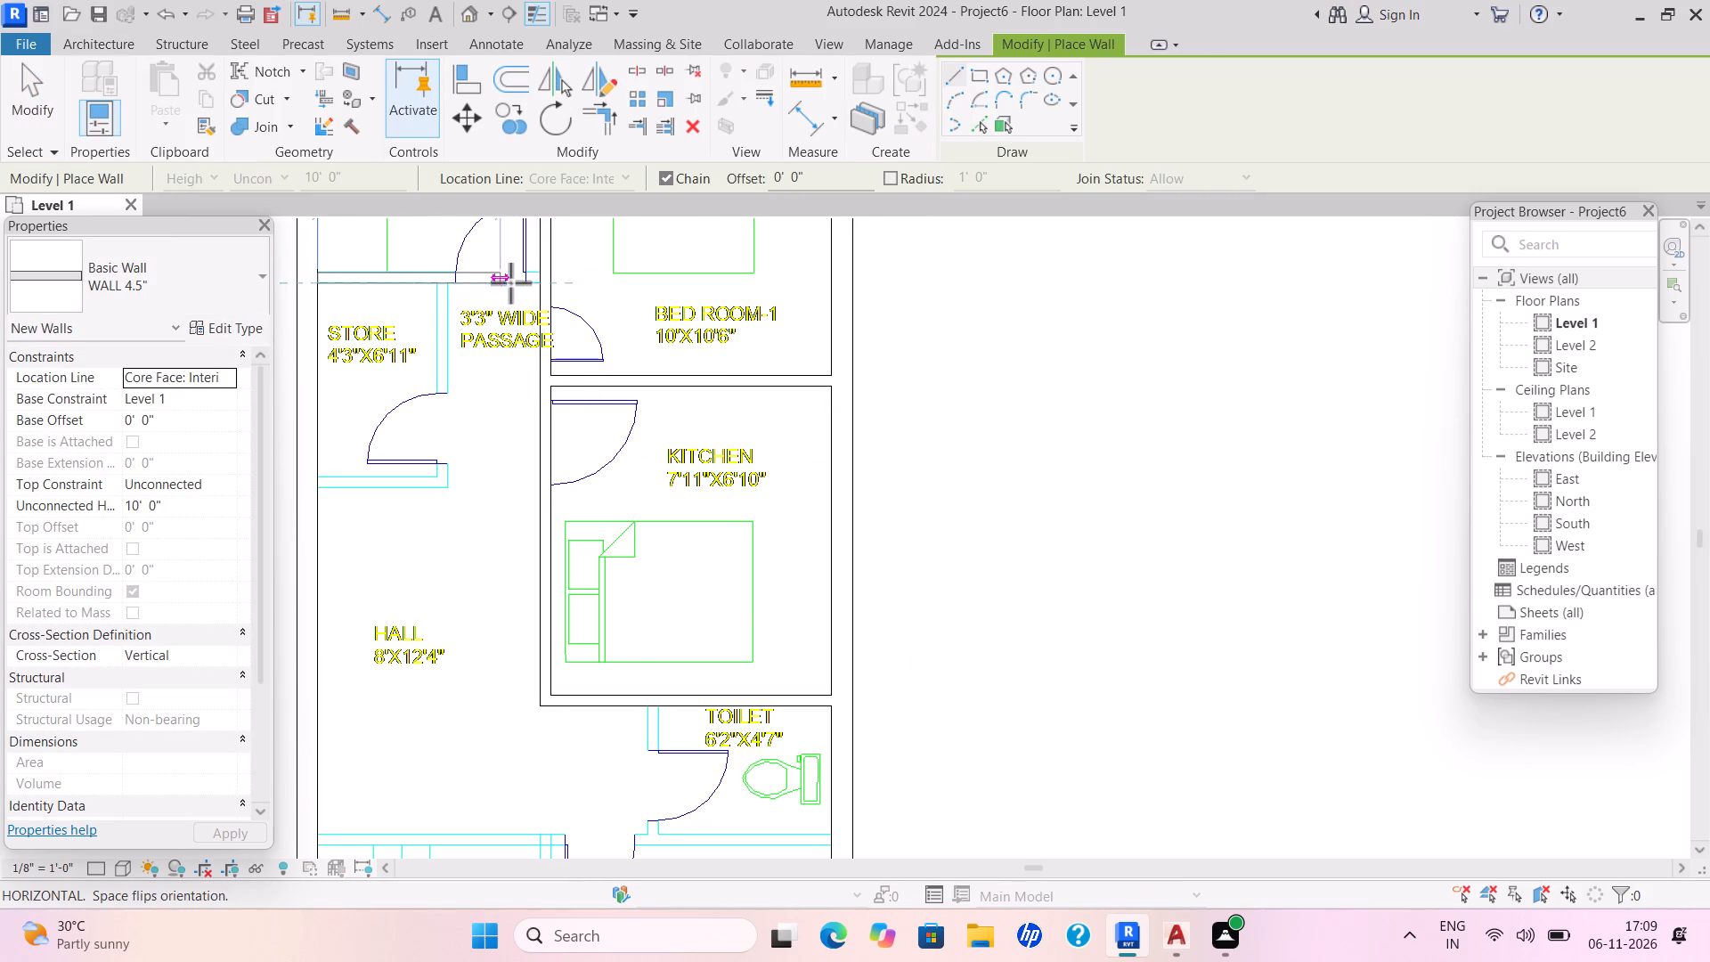
pyautogui.click(533, 283)
pyautogui.press('Escape')
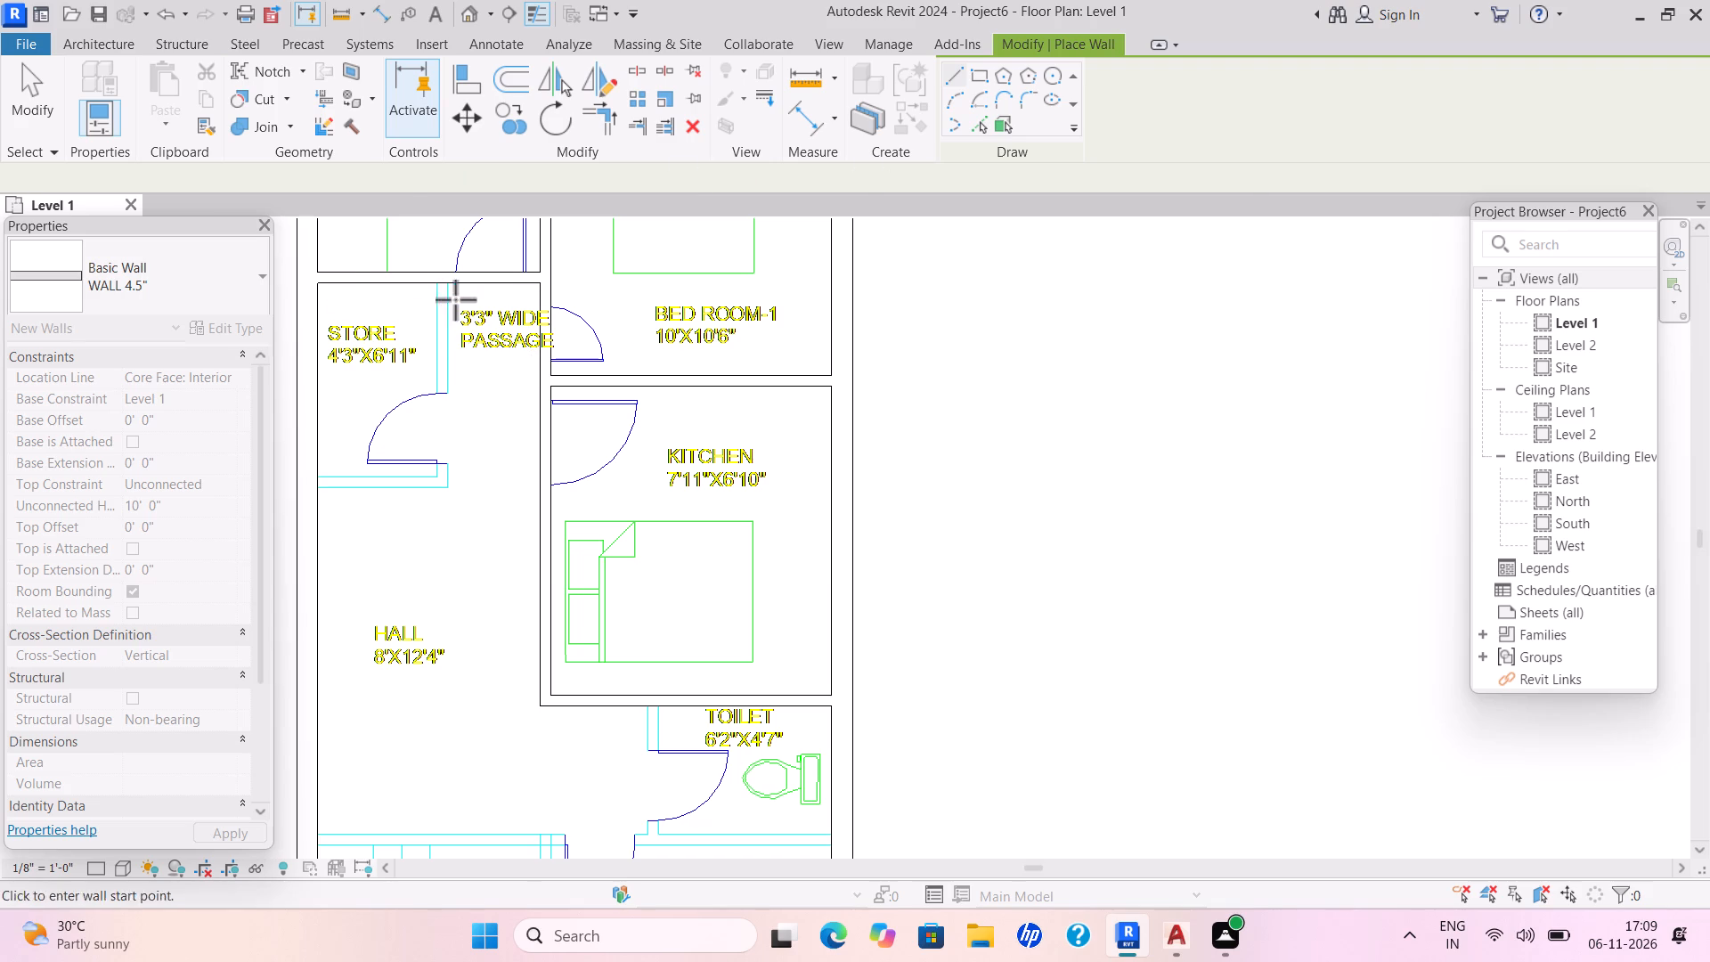
# Enclose the store with two chained WALL 4.5" walls along its passage side and hall side, ending at the west exterior wall.
pyautogui.moveTo(444, 289); pyautogui.dragTo(448, 312)
pyautogui.press('space')
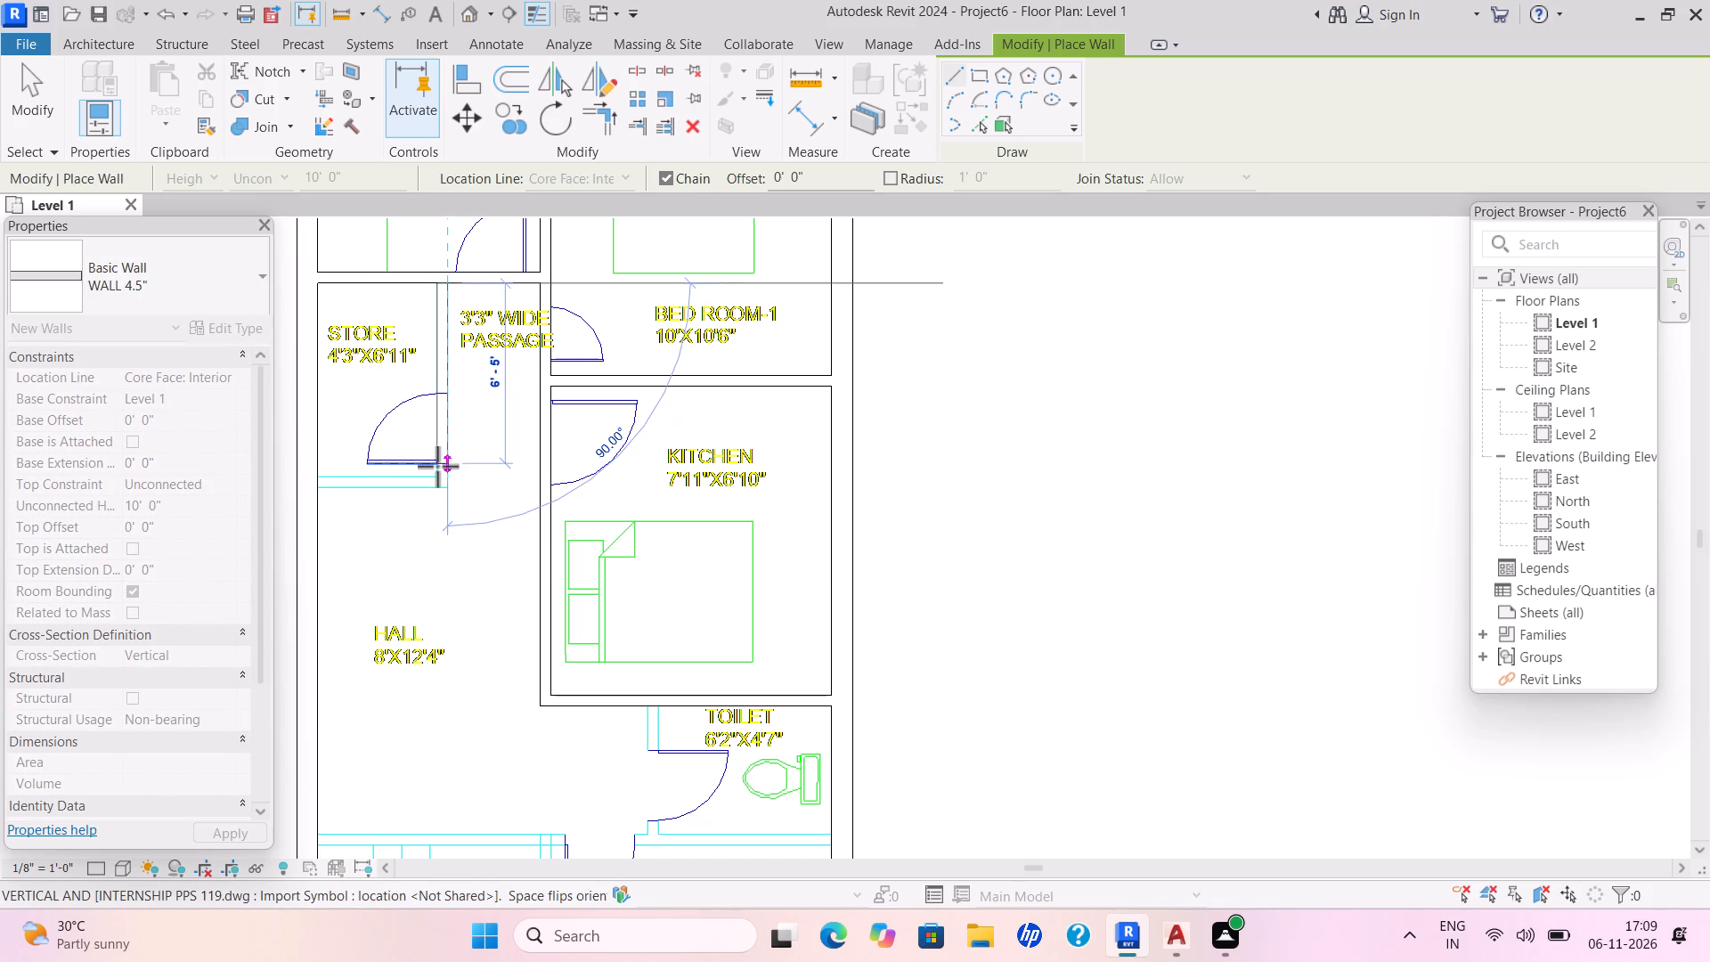
pyautogui.click(448, 489)
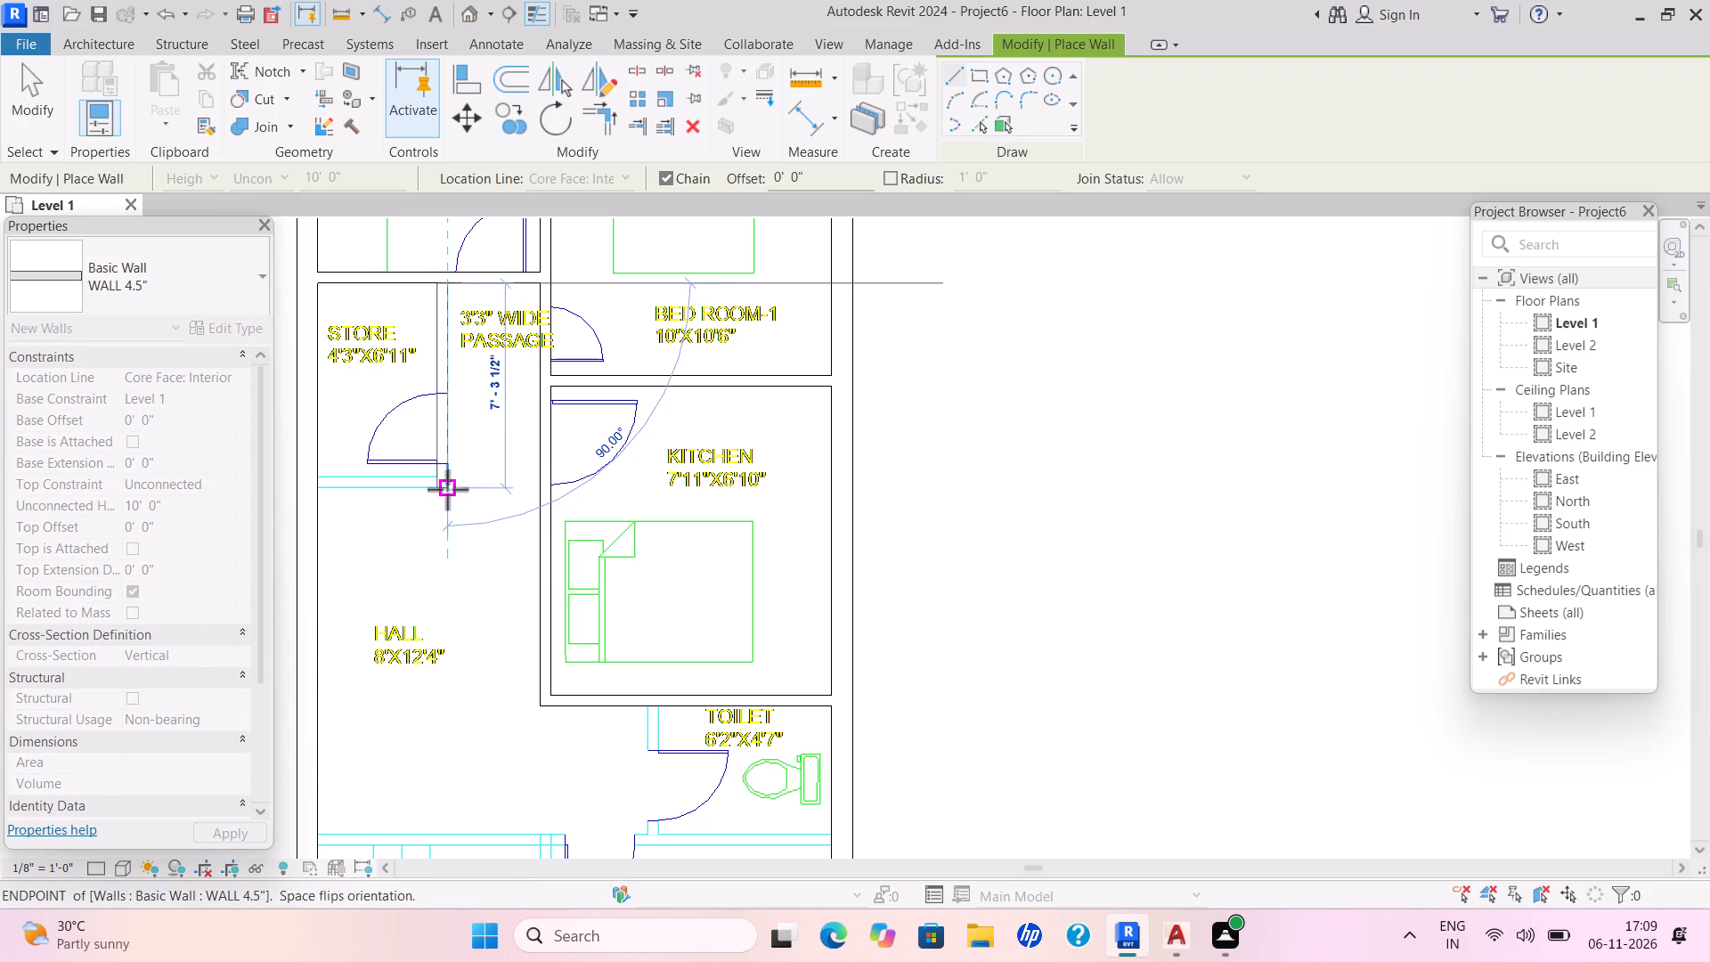
pyautogui.click(316, 484)
pyautogui.press('Escape')
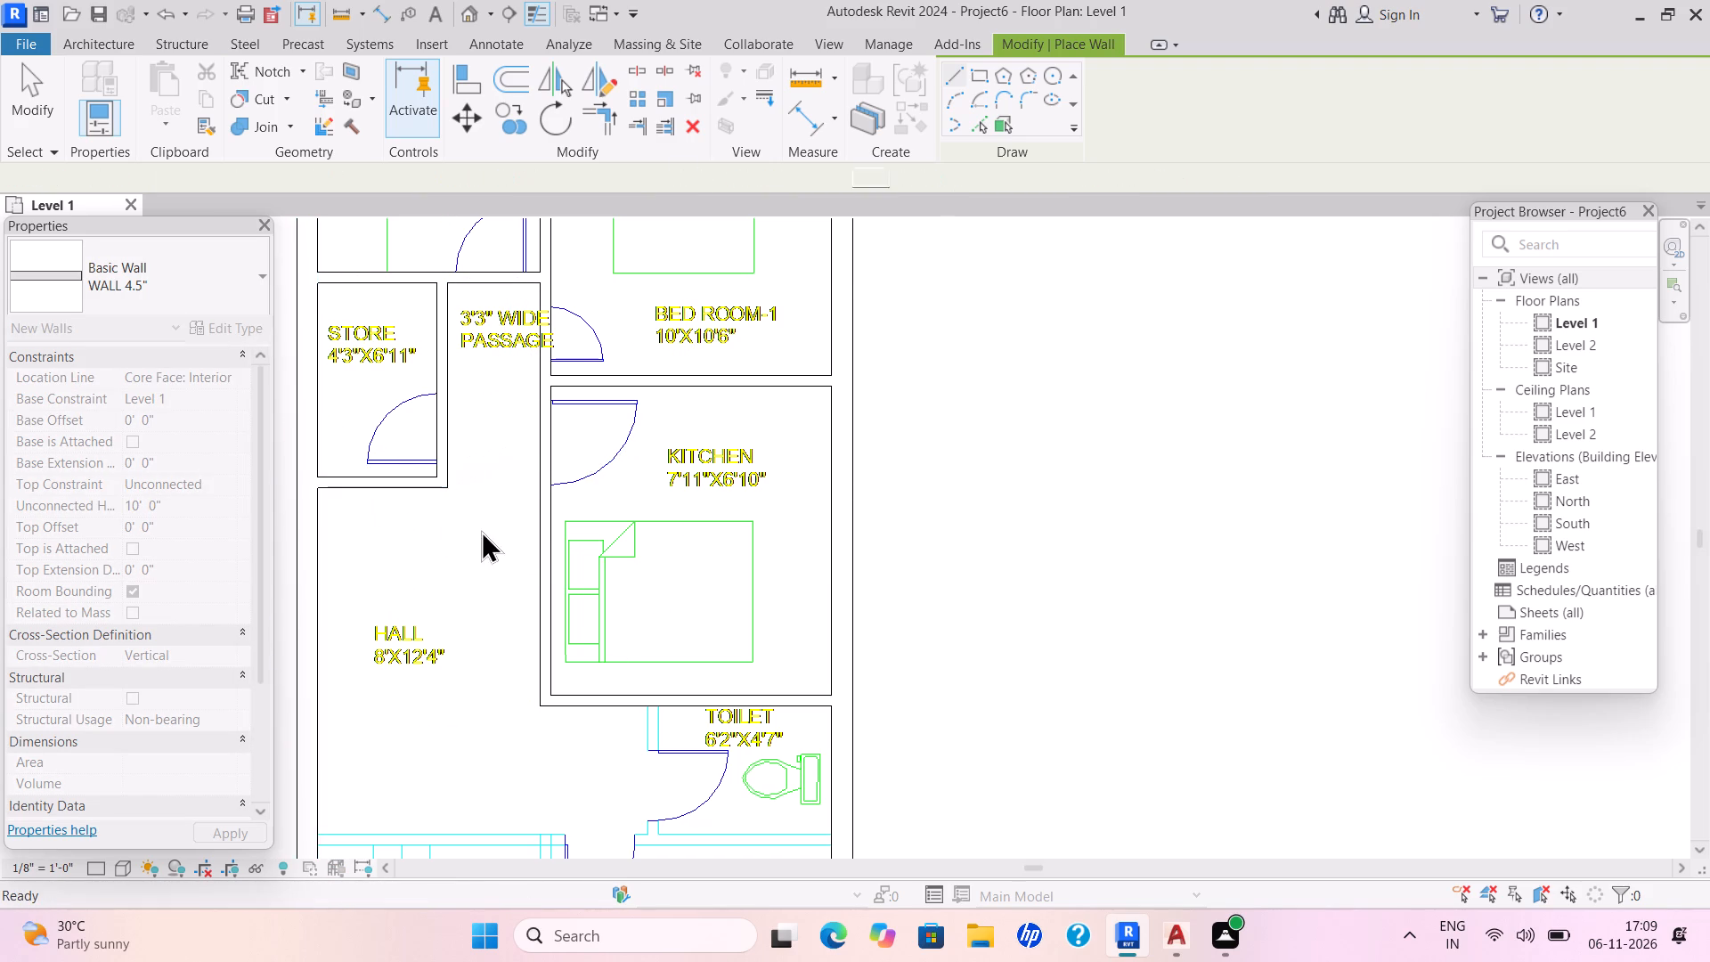
# Draw a WALL 4.5" wall about 18' 3 1/2" long across the house, above the stair and bedroom 3.
pyautogui.moveTo(481, 521); pyautogui.dragTo(474, 363, button='middle')
pyautogui.scroll(-2, 477, 511)
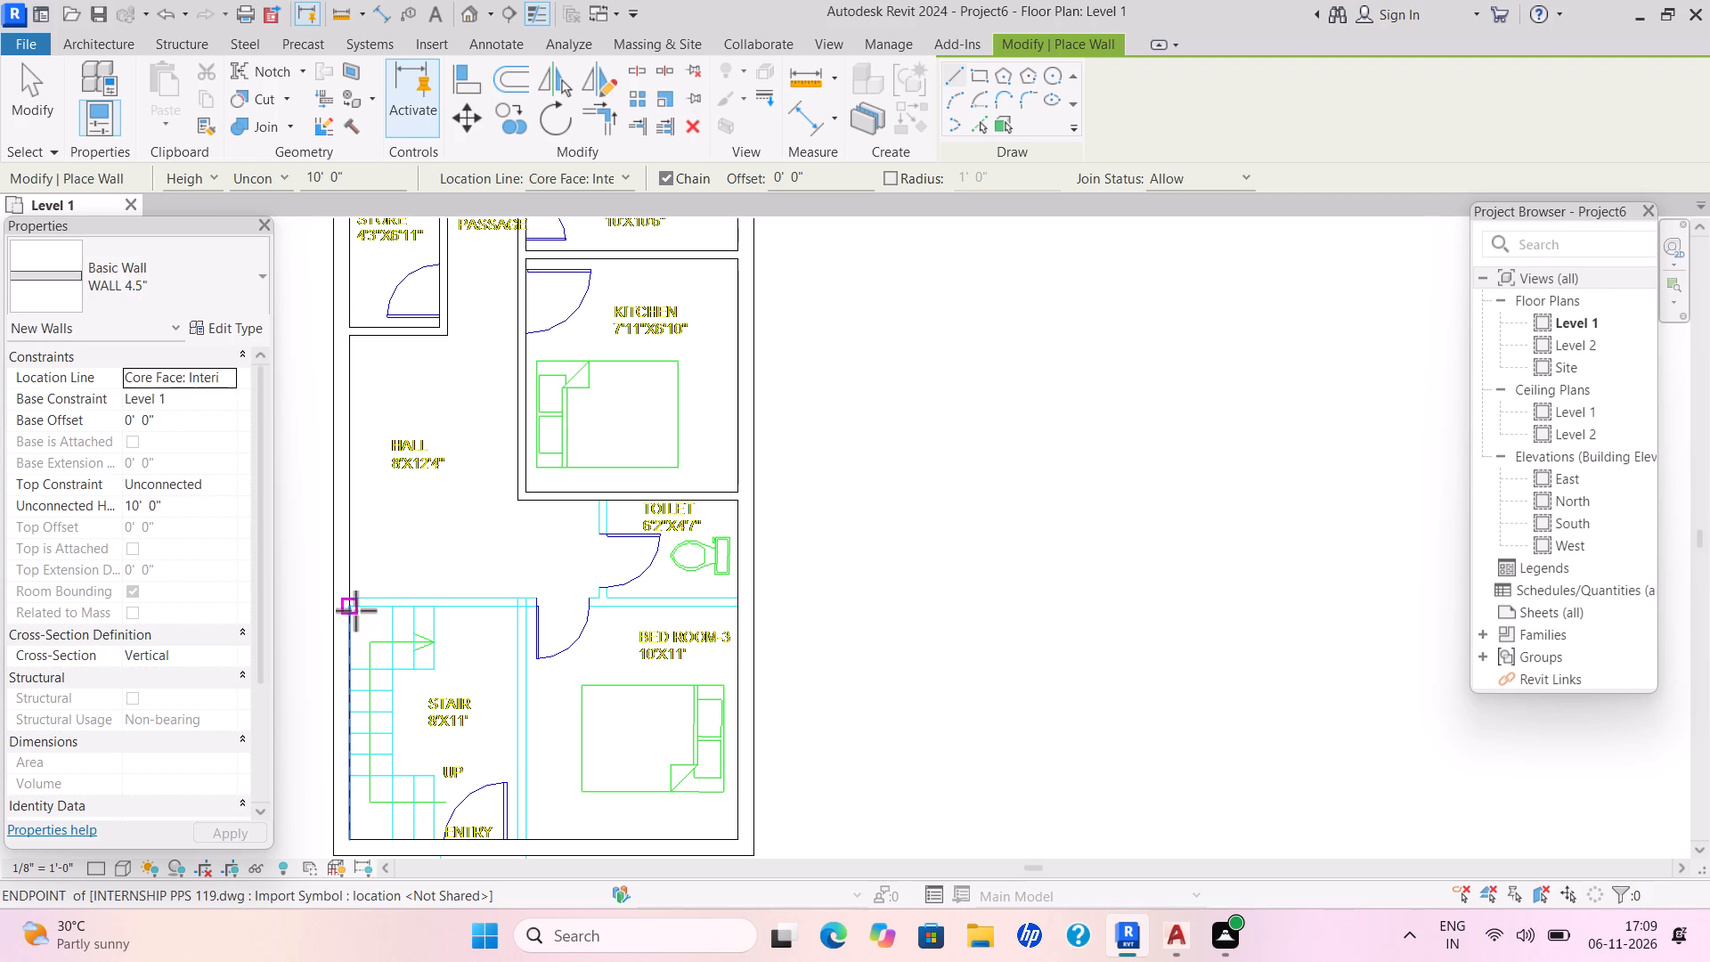
pyautogui.click(354, 610)
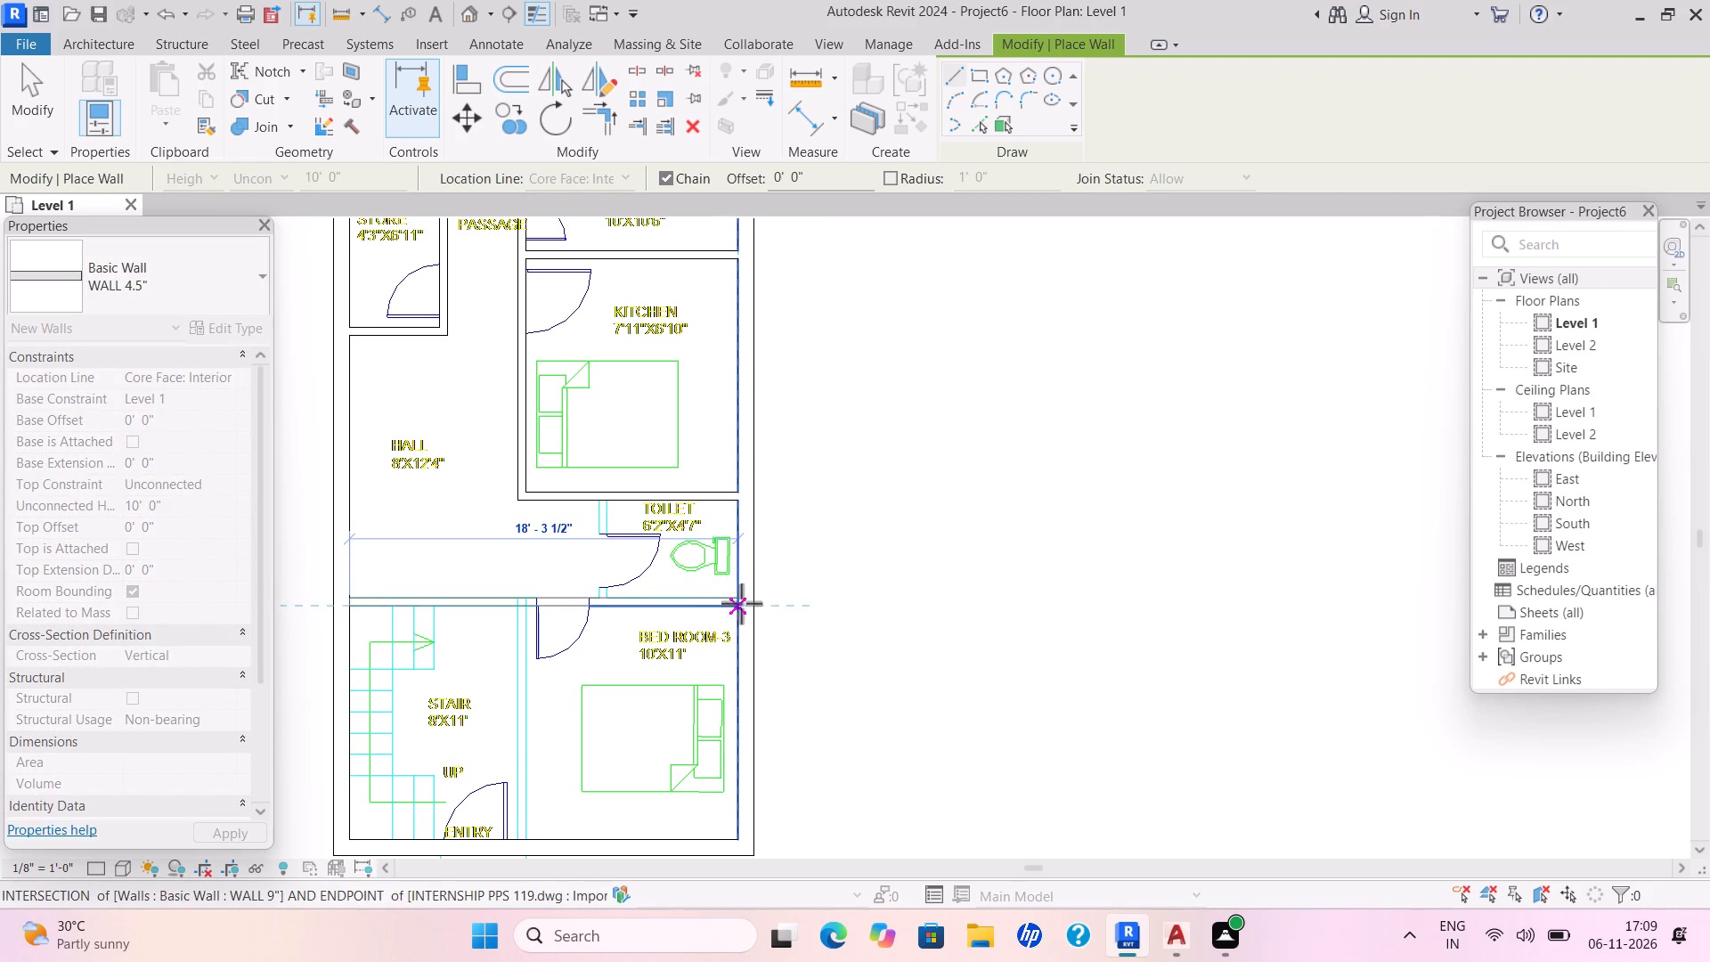
pyautogui.click(741, 603)
pyautogui.press('Escape')
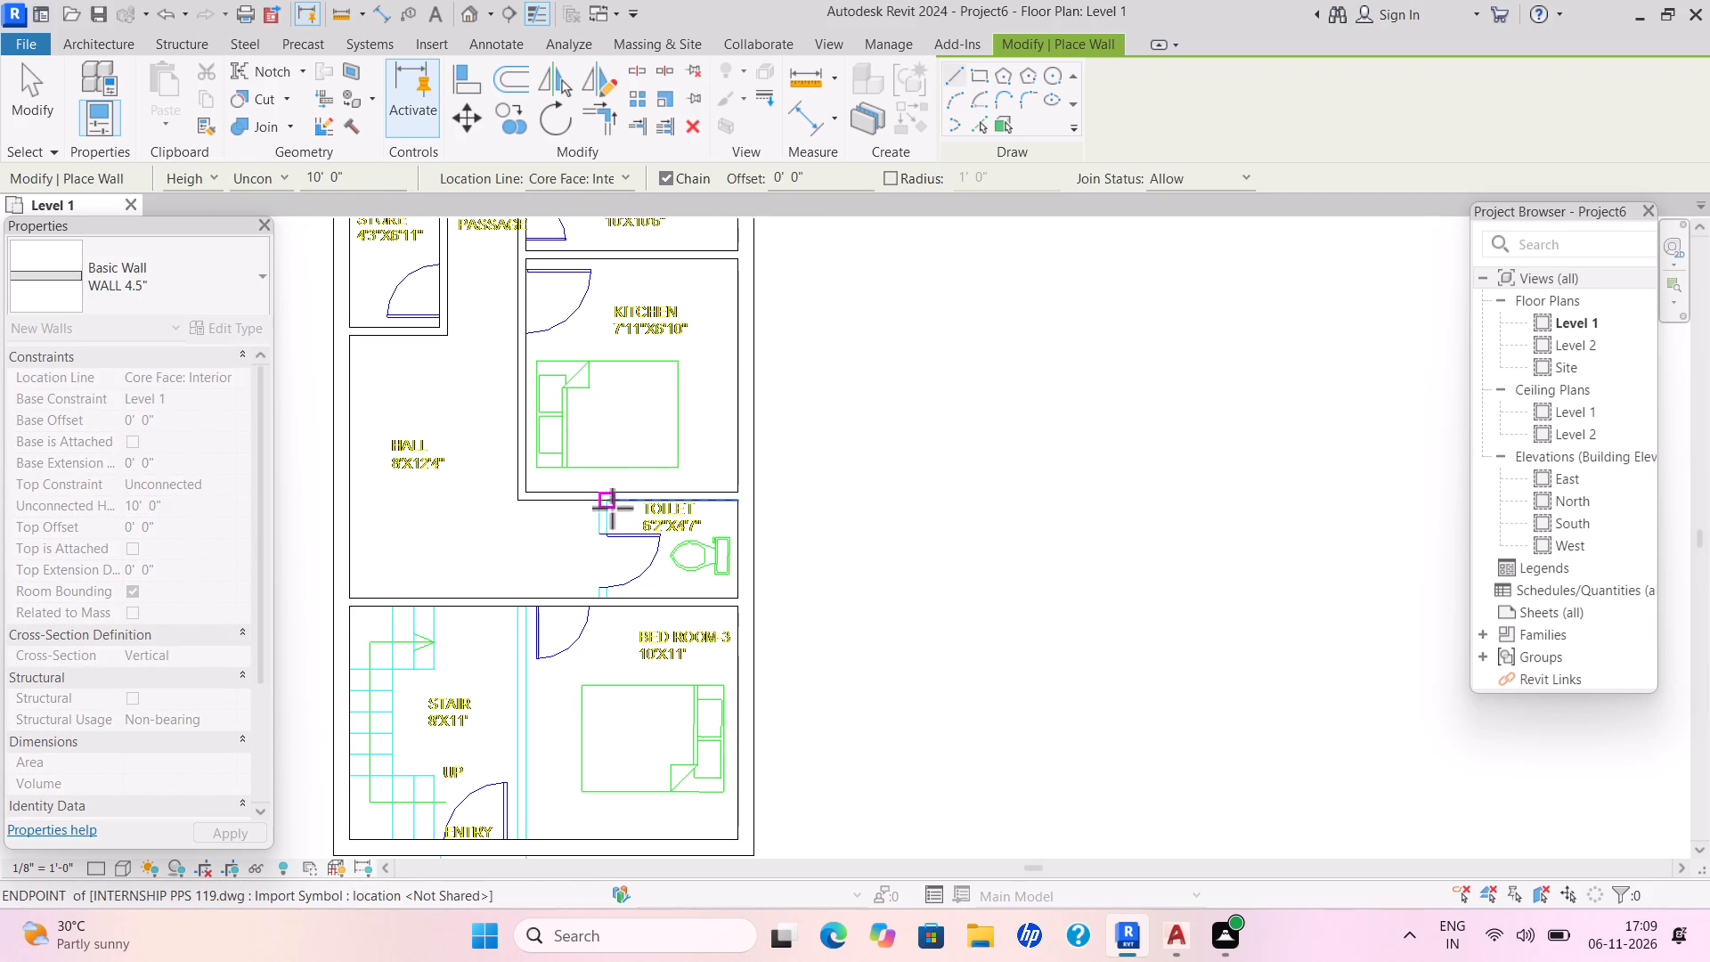
# Draw the toilet's door-side WALL 4.5" wall from the kitchen–toilet wall to the wall above bedroom 3, flipping its thickness.
pyautogui.click(610, 501)
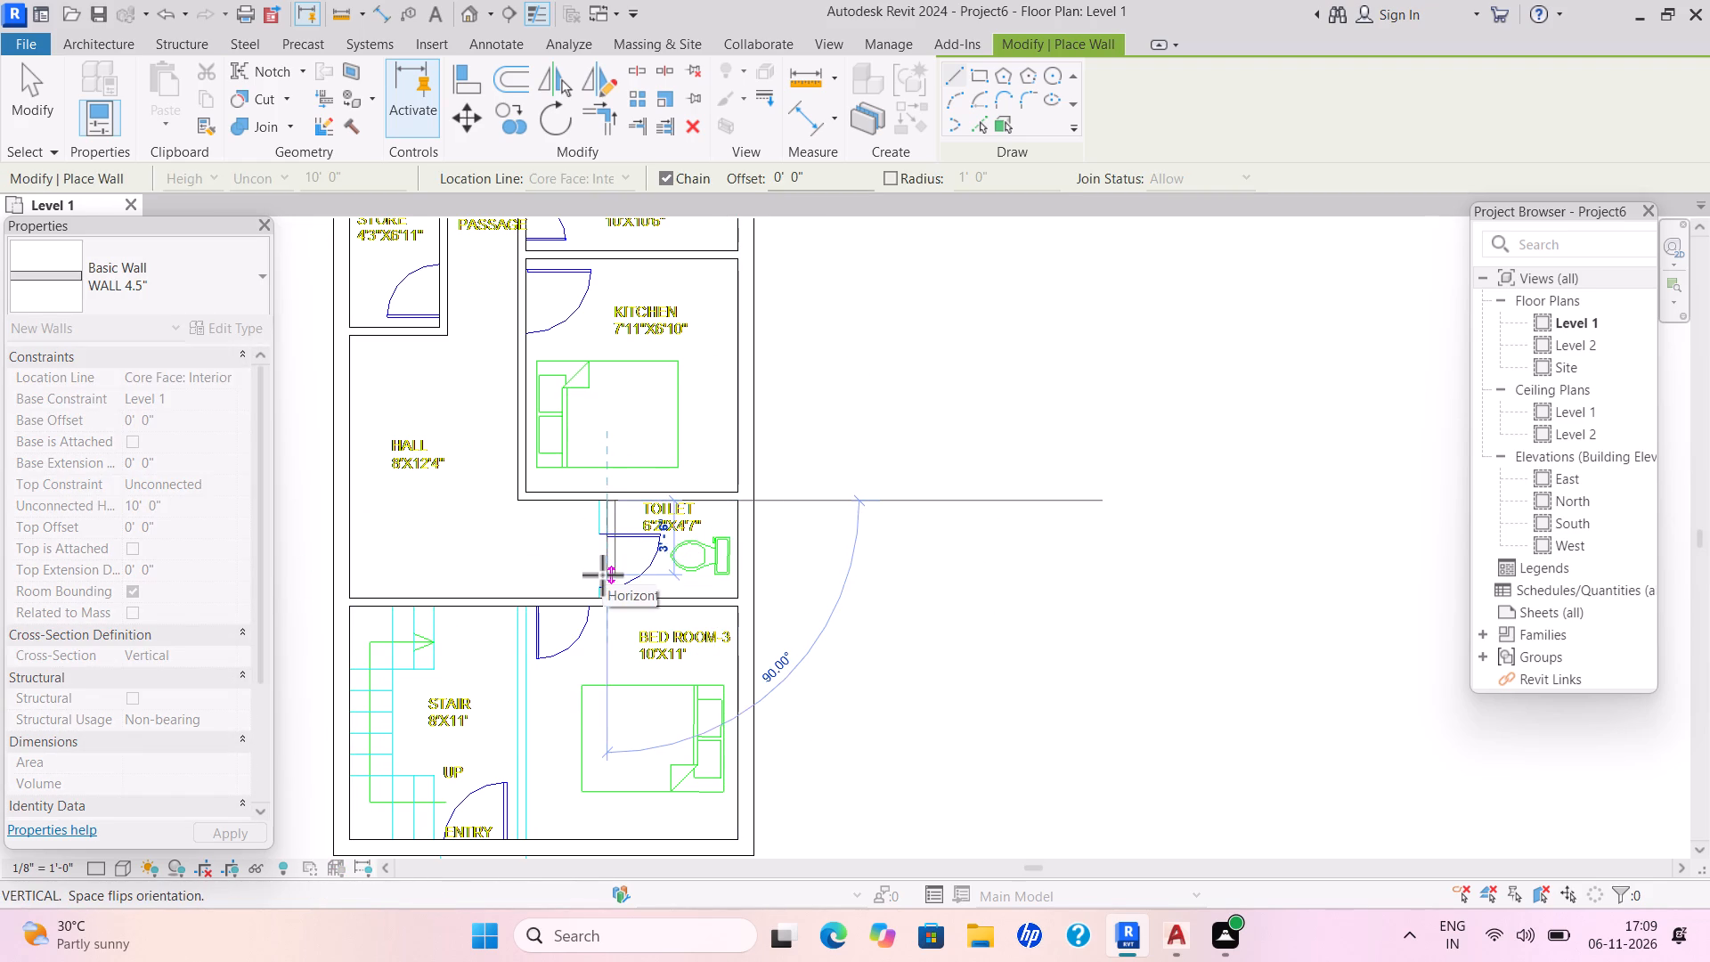
pyautogui.press('space')
pyautogui.click(604, 597)
pyautogui.press('Escape')
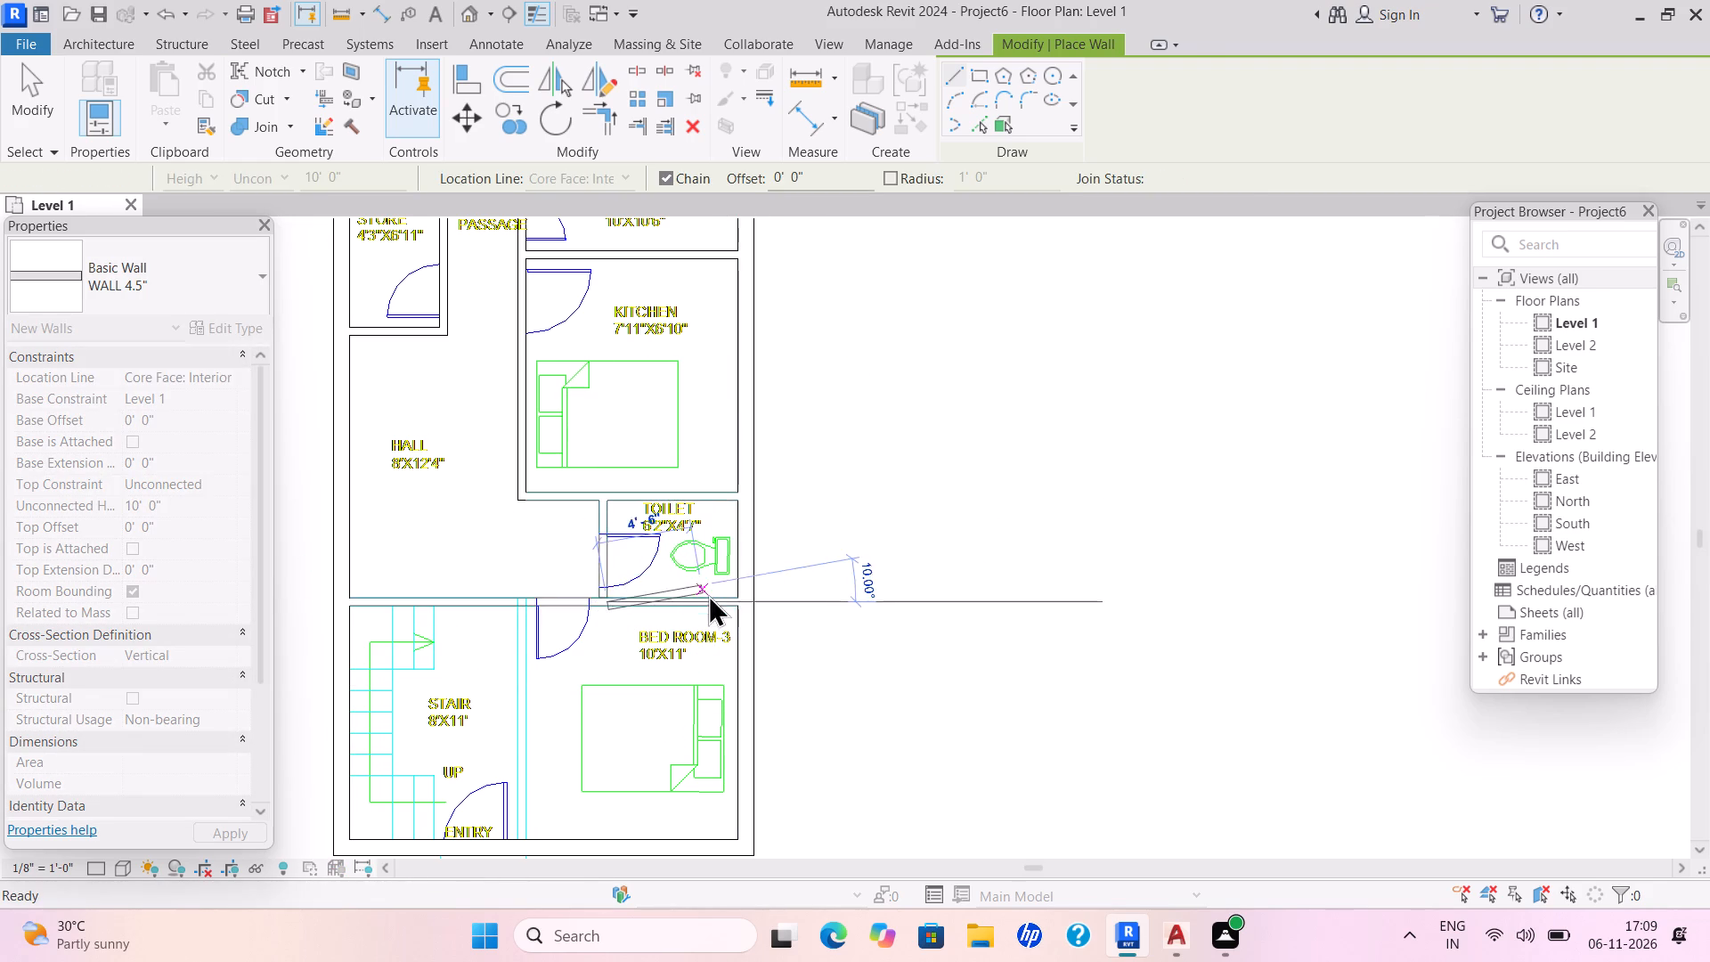
# Draw a WALL 4.5" wall about 11' long between the stair and bedroom 3 to the bottom exterior wall, flipping its thickness.
pyautogui.moveTo(525, 609); pyautogui.dragTo(525, 621)
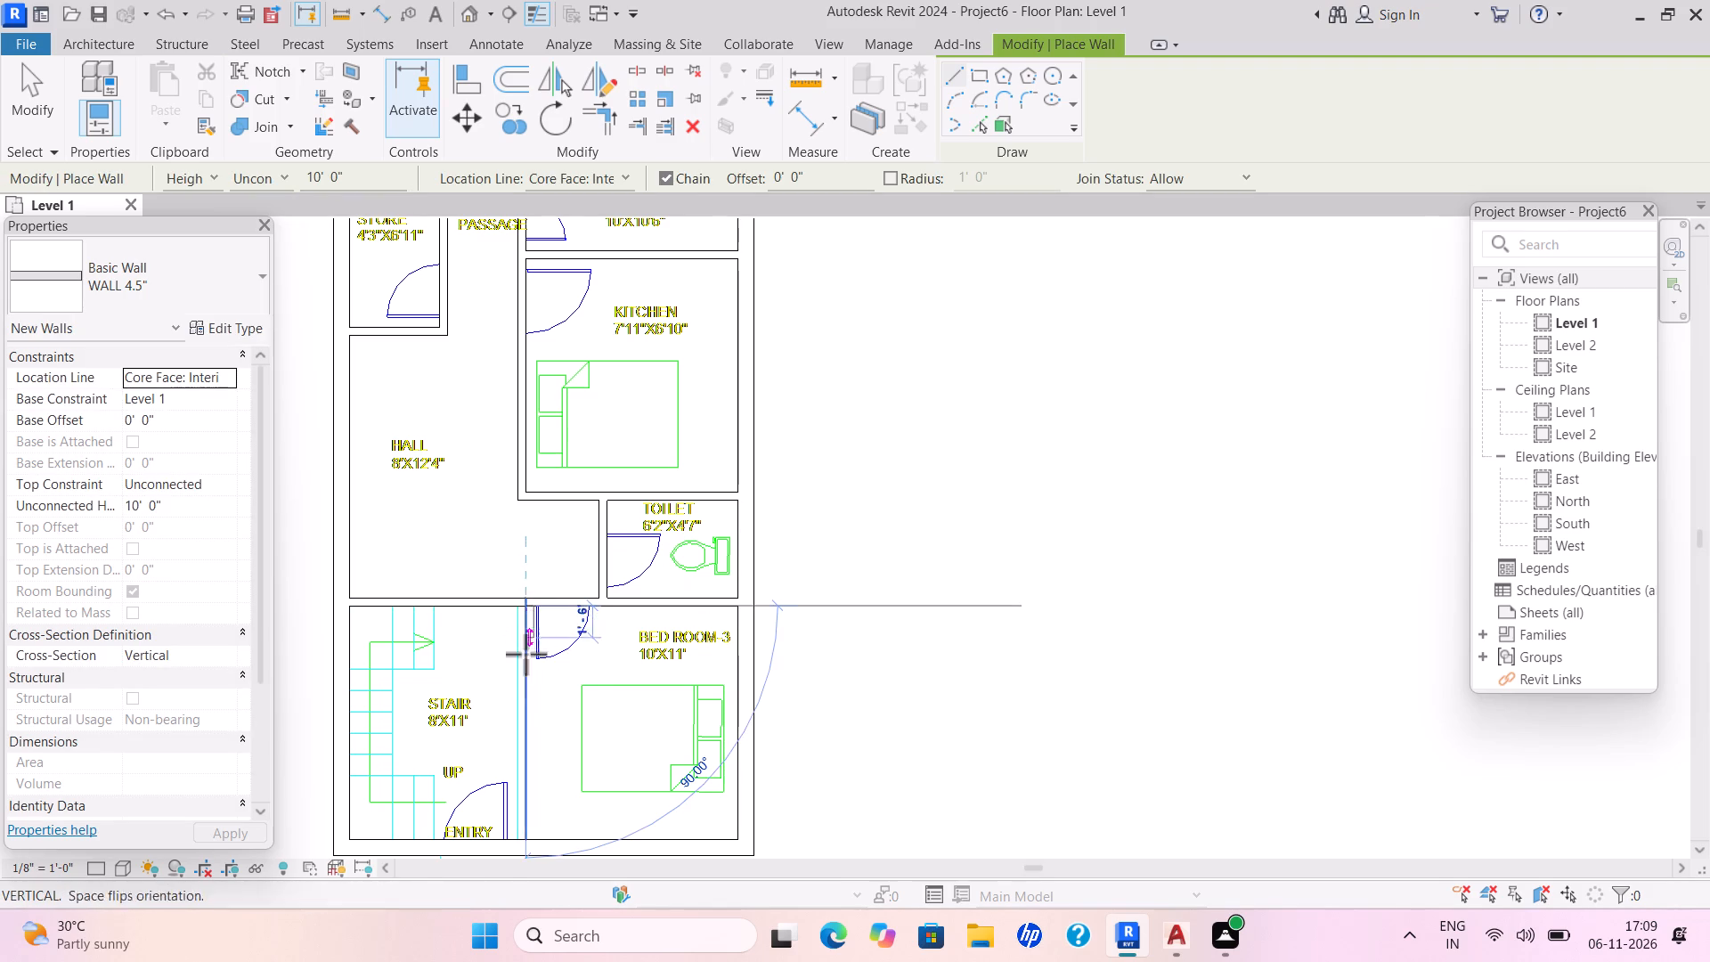
pyautogui.press('space')
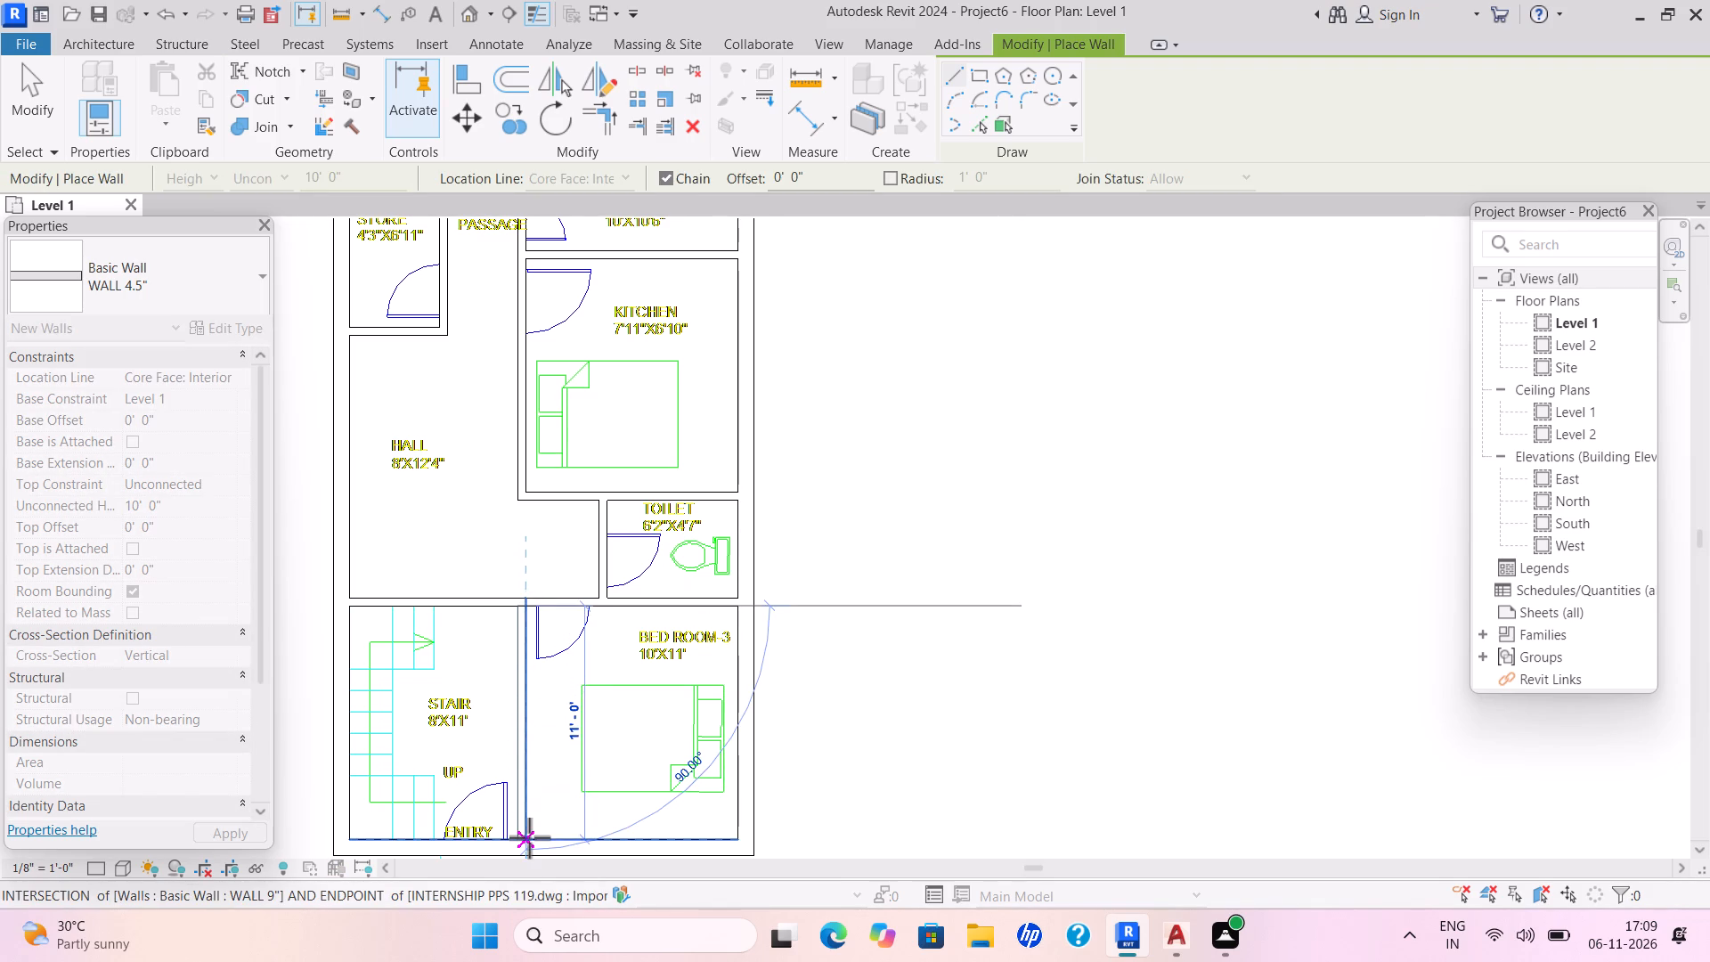
pyautogui.click(529, 837)
pyautogui.press('Escape')
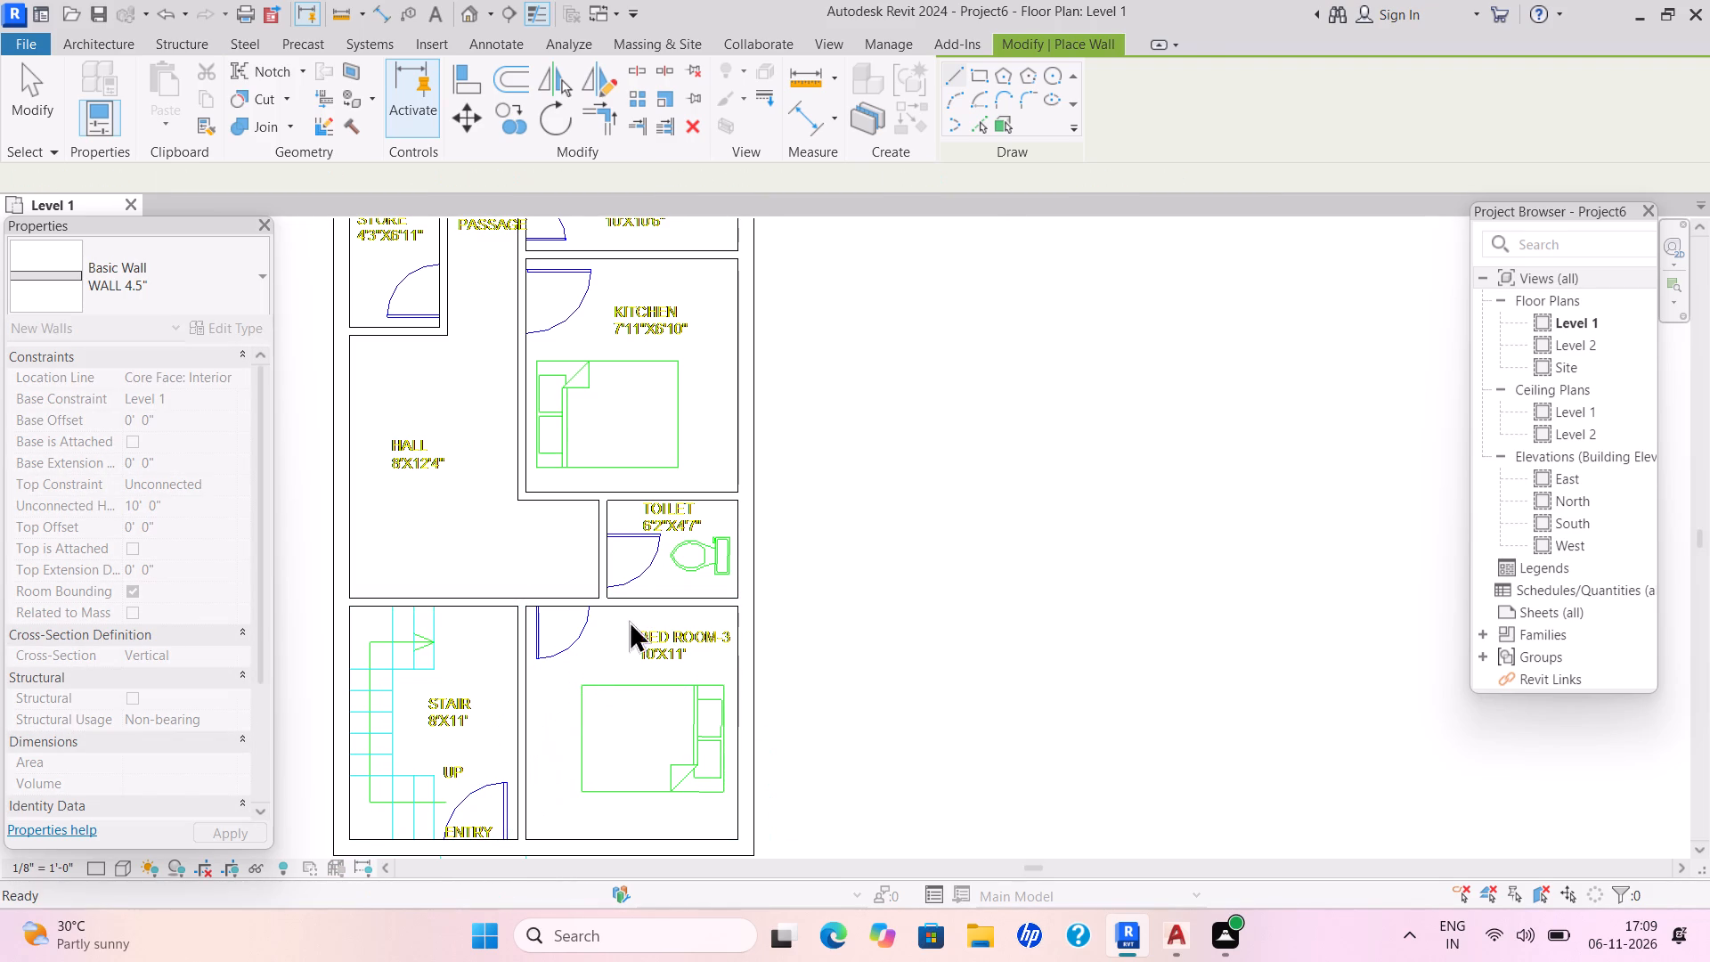
# Review the traced interior walls against the linked ground floor plan and end wall placement.
pyautogui.scroll(1, 771, 347)
pyautogui.moveTo(761, 387); pyautogui.dragTo(761, 537, button='middle')
pyautogui.scroll(1, 773, 539)
pyautogui.scroll(-1, 732, 427)
pyautogui.scroll(1, 732, 428)
pyautogui.scroll(-2, 732, 428)
pyautogui.moveTo(735, 433); pyautogui.dragTo(860, 605, button='middle')
pyautogui.scroll(-1, 862, 594)
pyautogui.press('Escape')
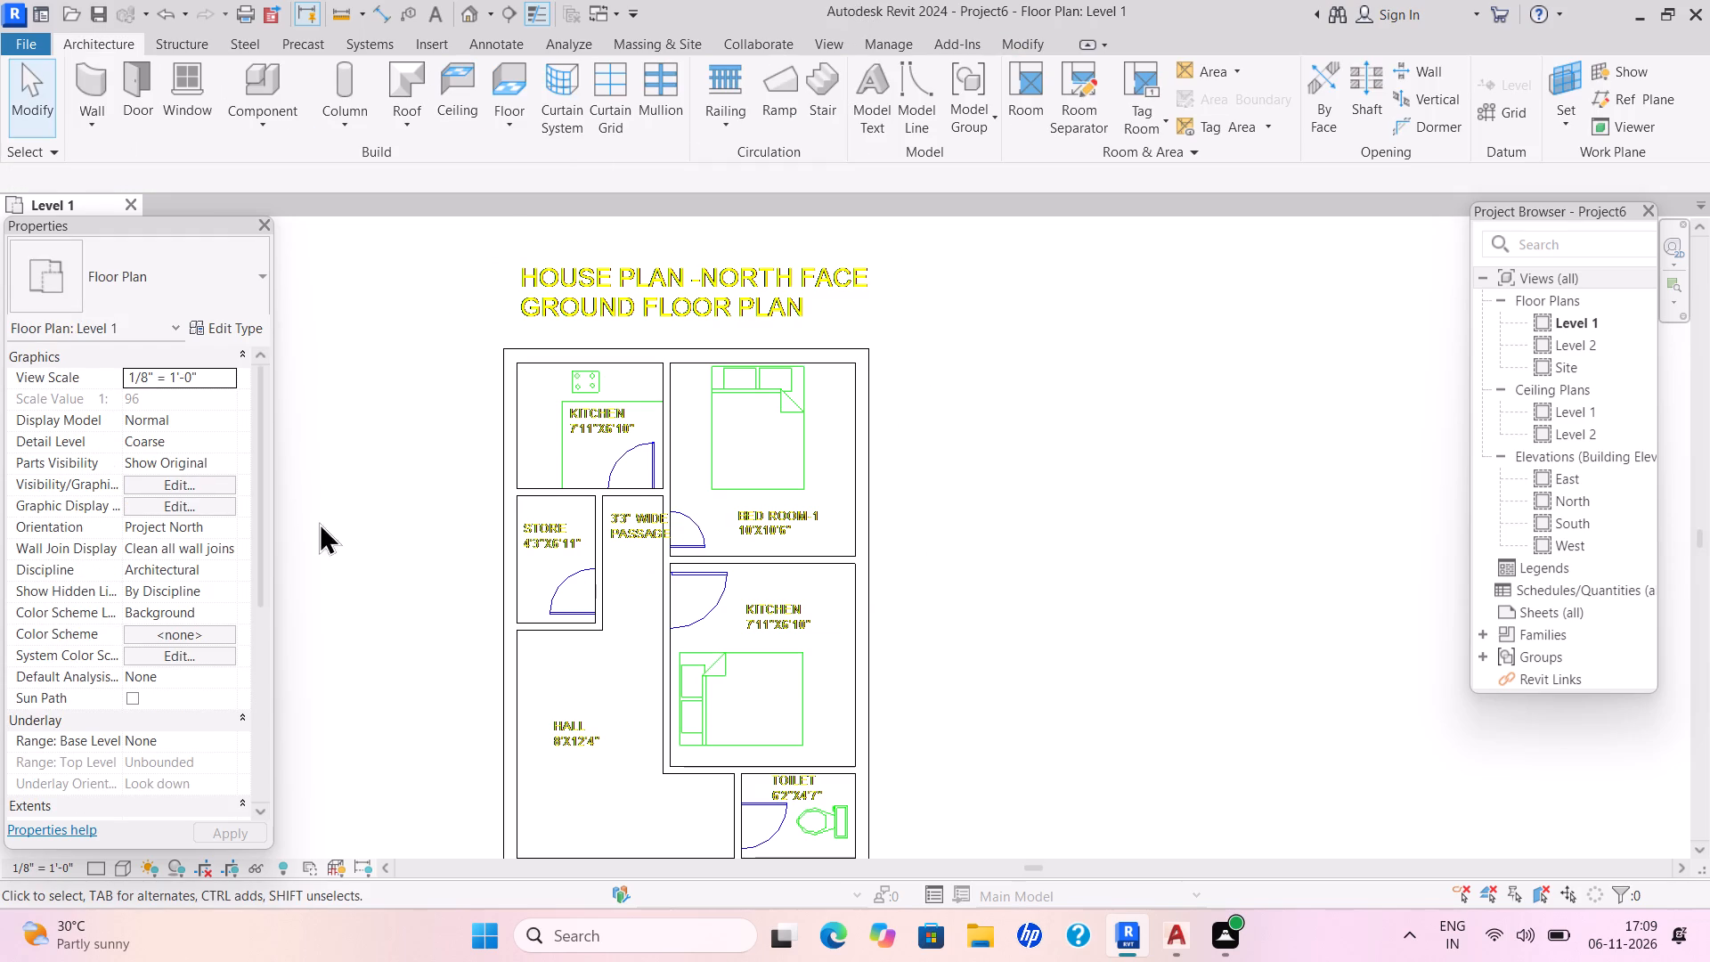
# Set the Level 1 floor plan's visual style to Wireframe.
pyautogui.click(117, 866)
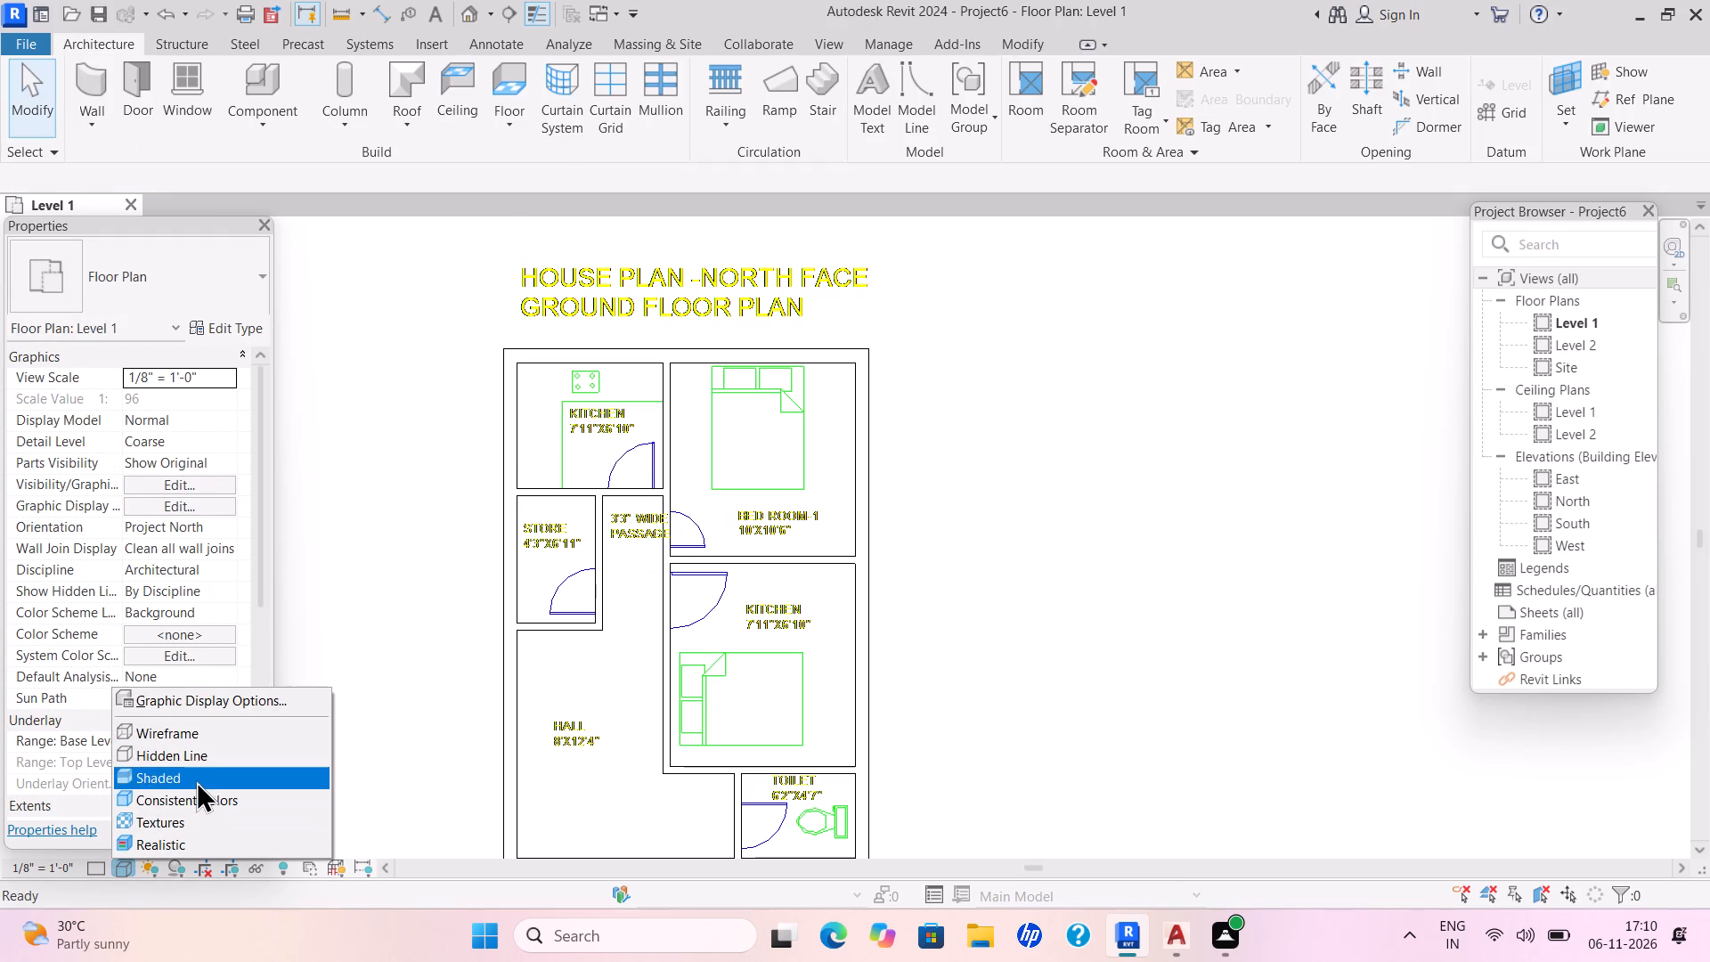
pyautogui.click(216, 733)
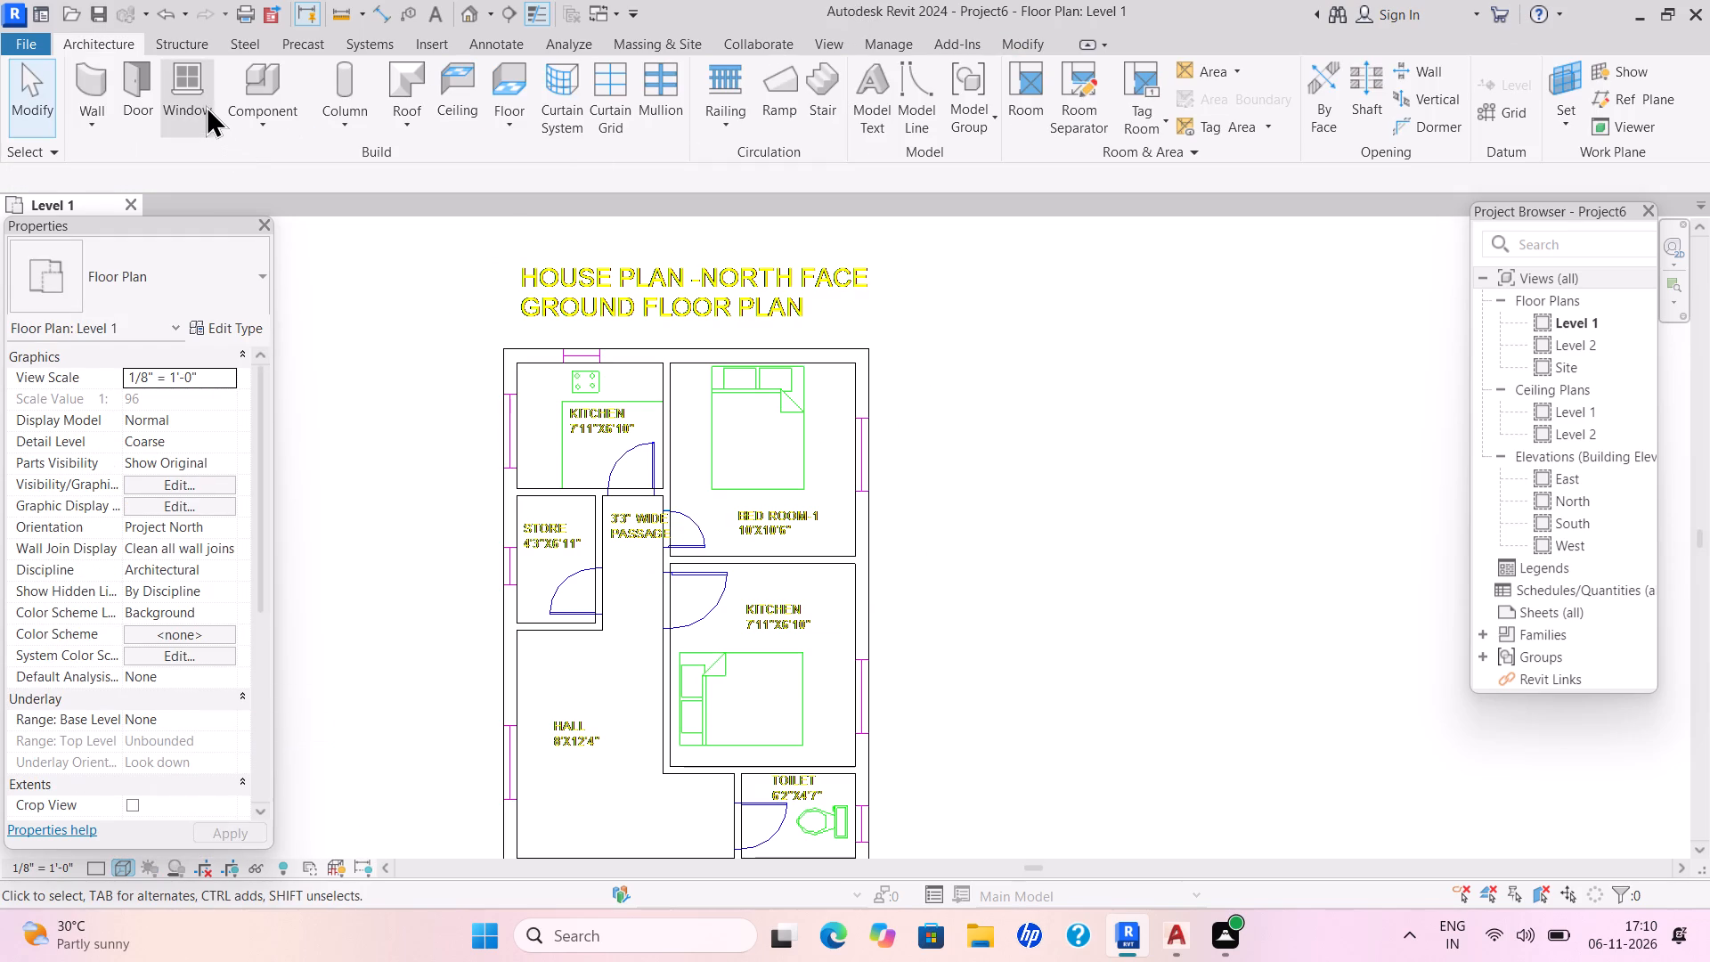
# Place Window-Casement-Double 57" x 72" windows in the side exterior walls at the kitchen, bedroom 1, hall and middle bedroom, over the CAD window marks.
pyautogui.click(206, 105)
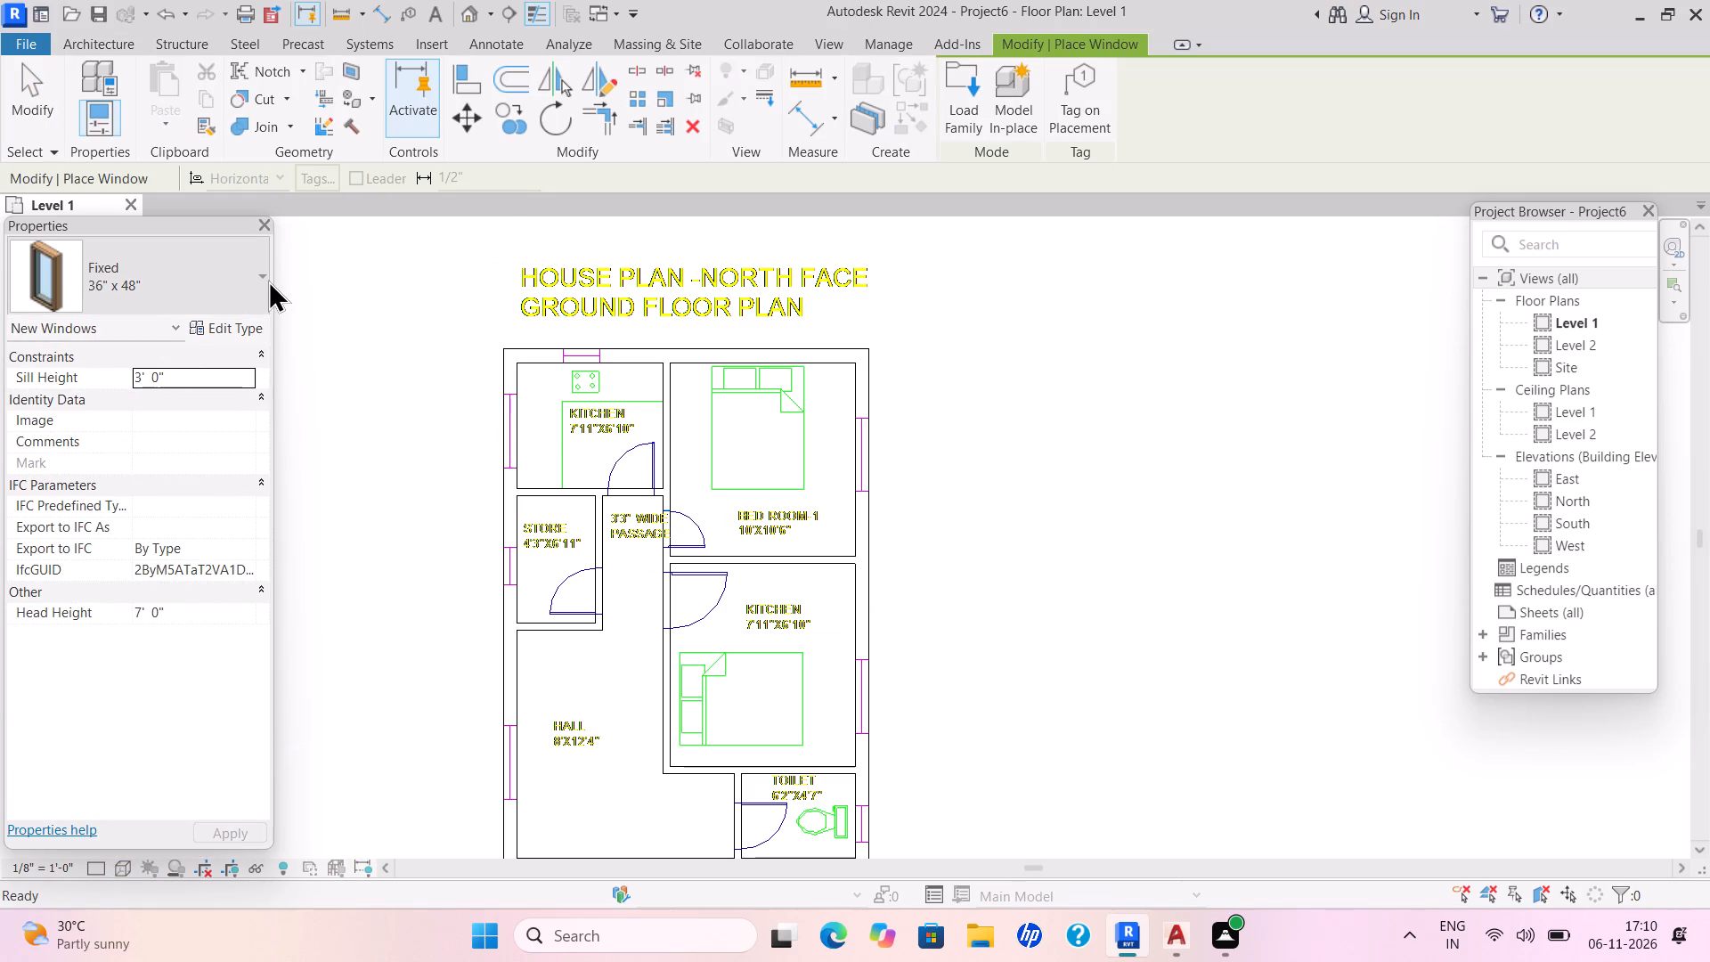
pyautogui.click(263, 281)
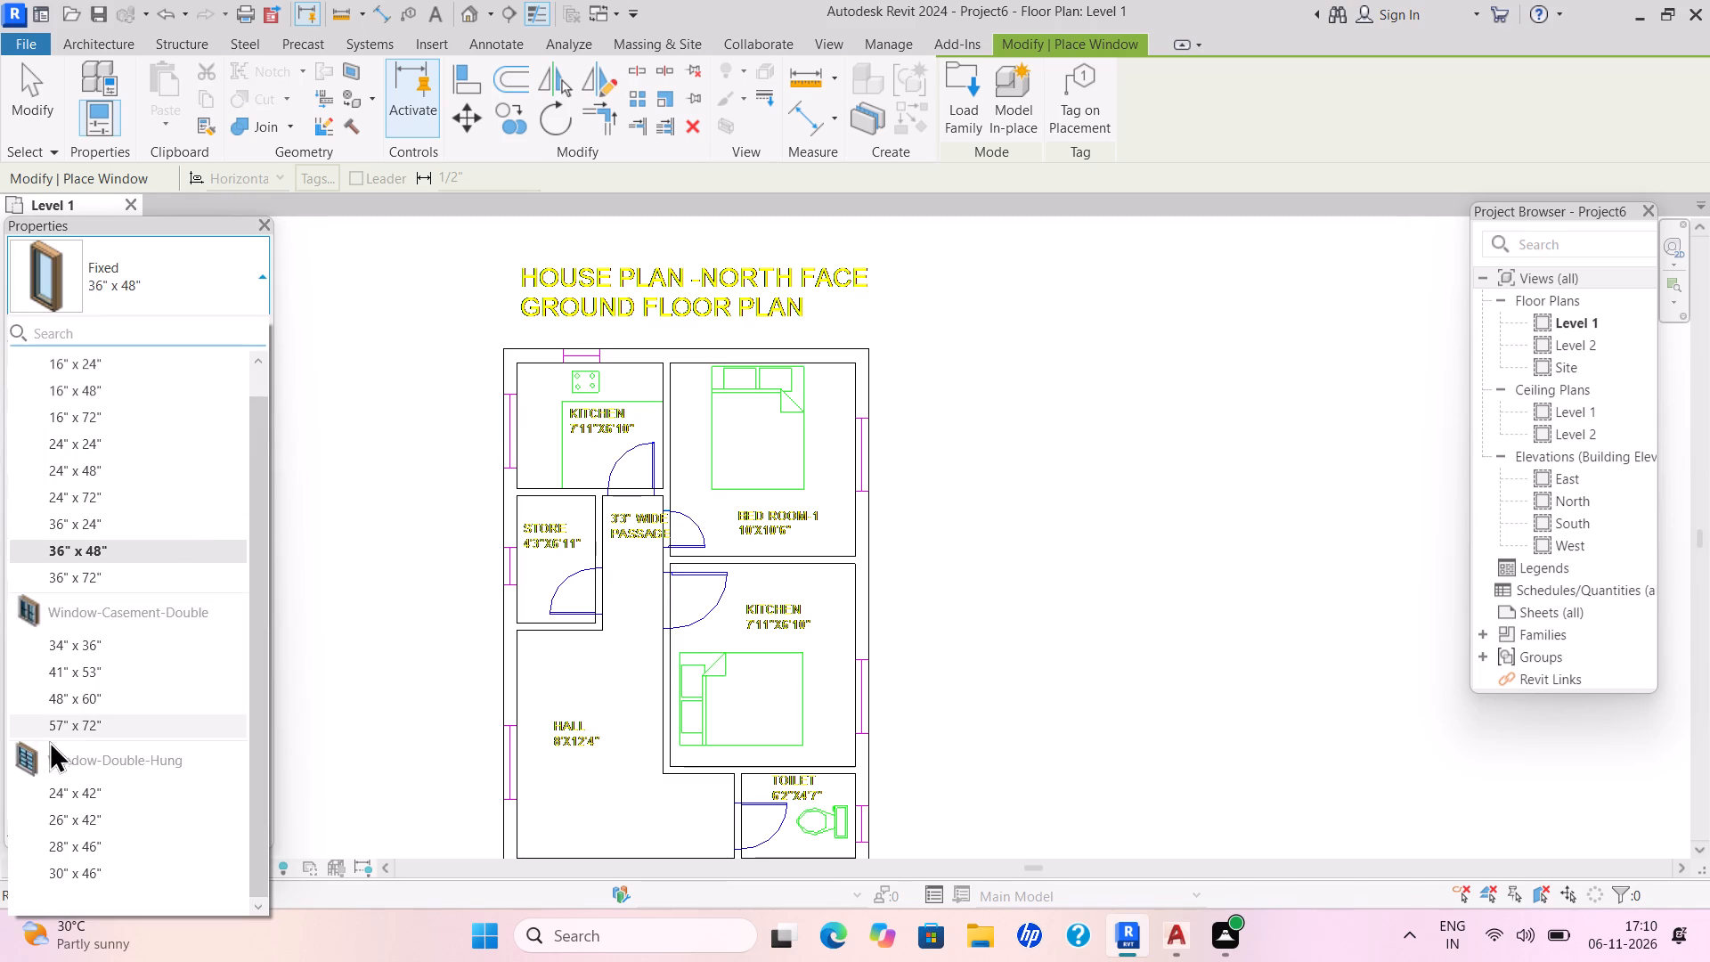
pyautogui.click(59, 732)
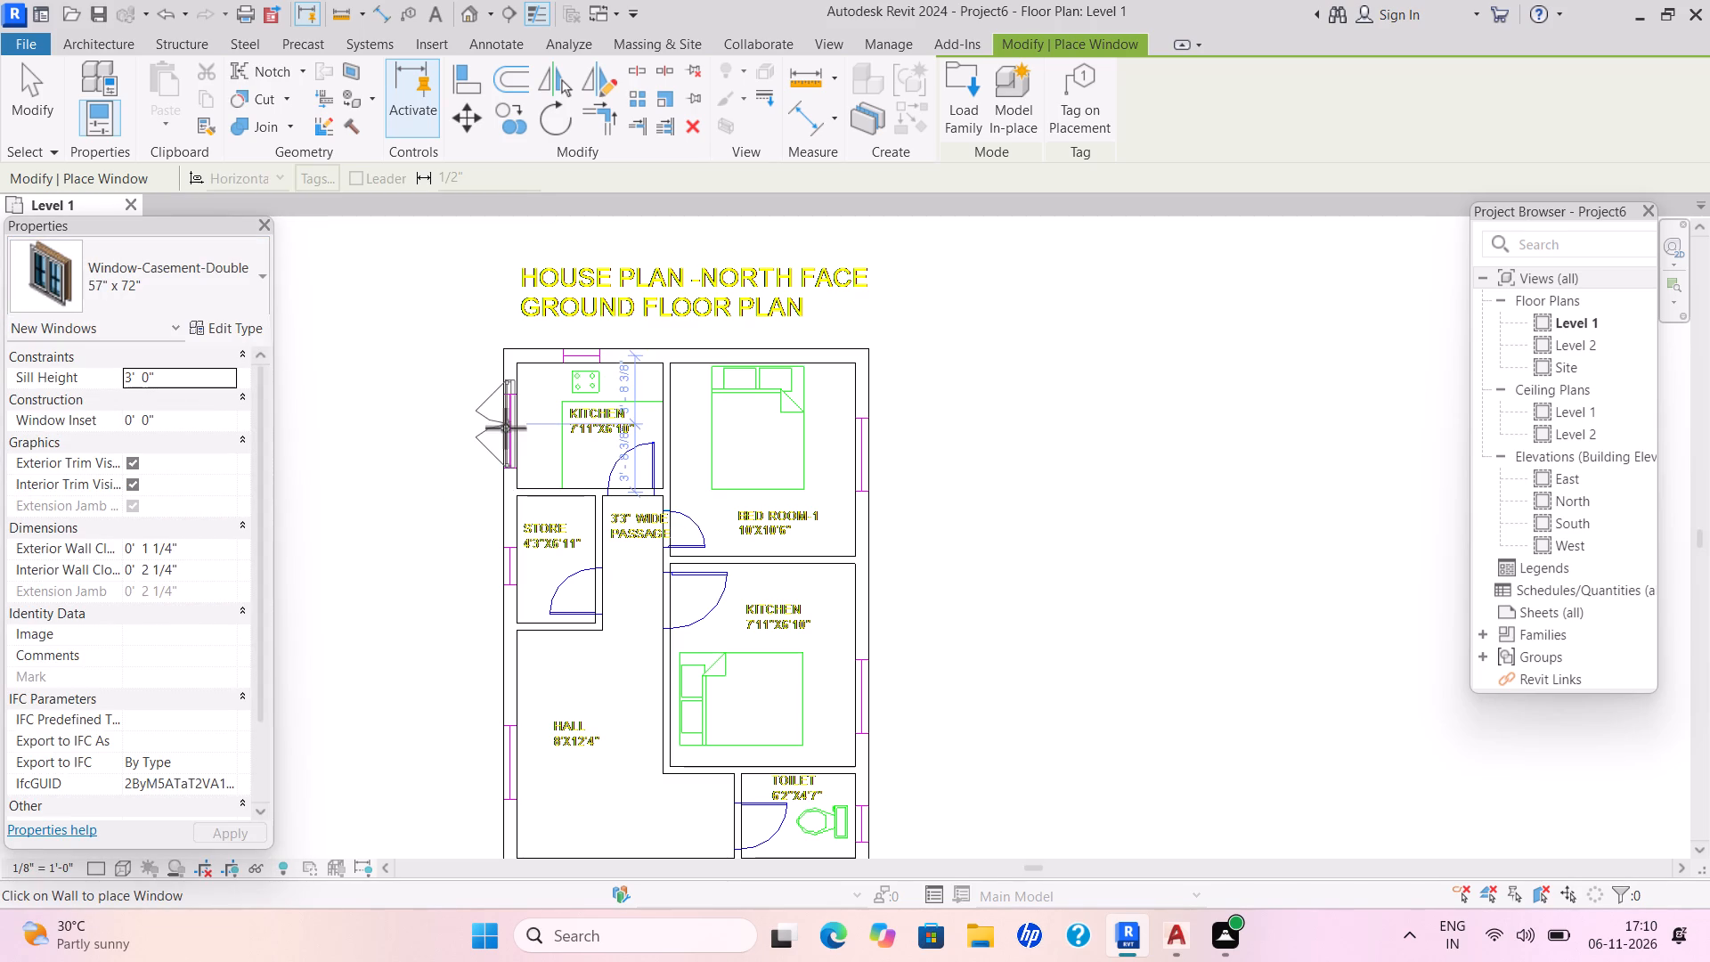
pyautogui.click(504, 428)
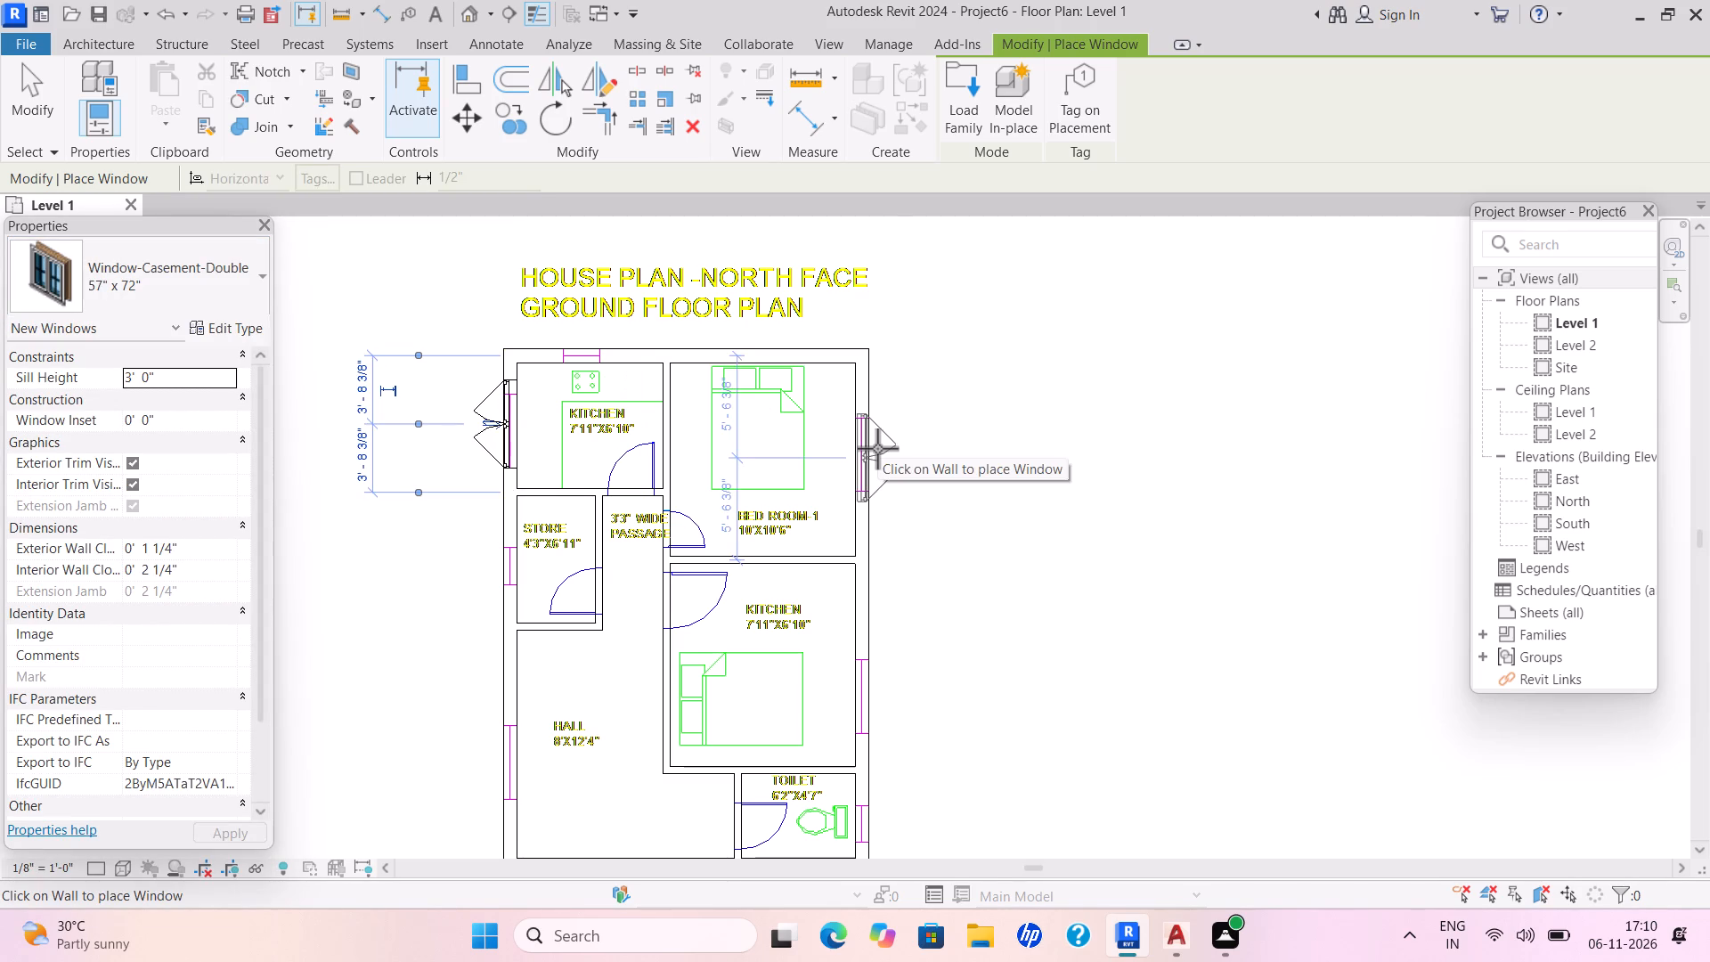
pyautogui.click(877, 448)
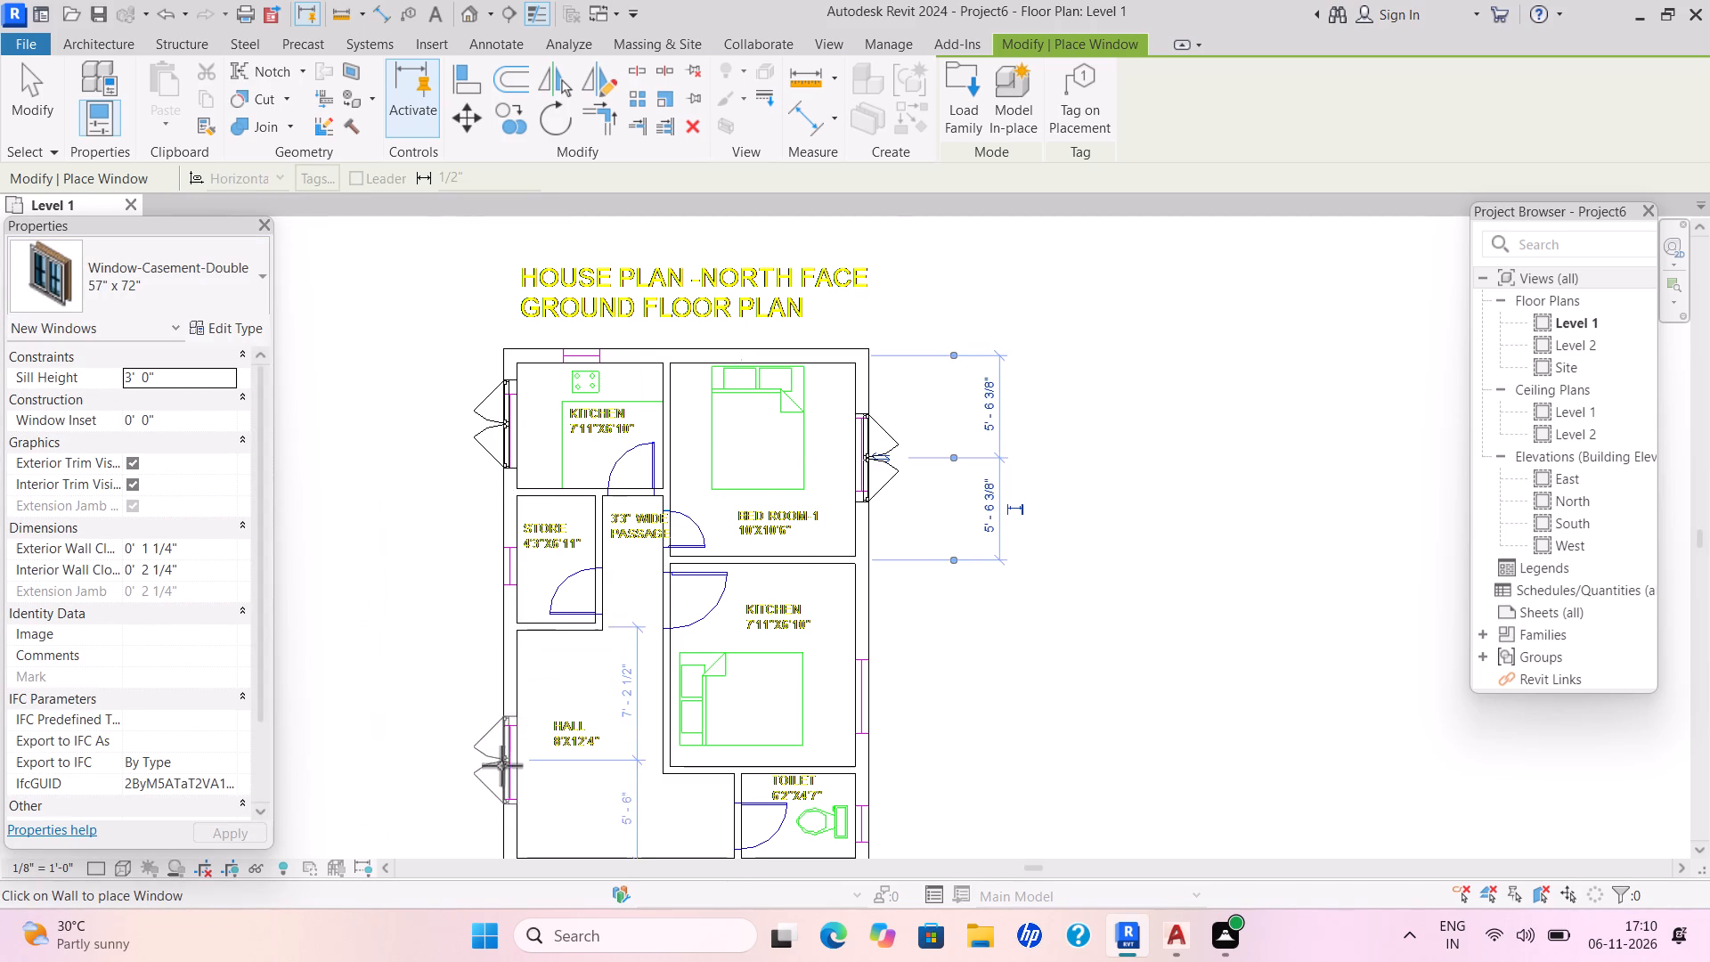
pyautogui.click(498, 767)
pyautogui.click(875, 698)
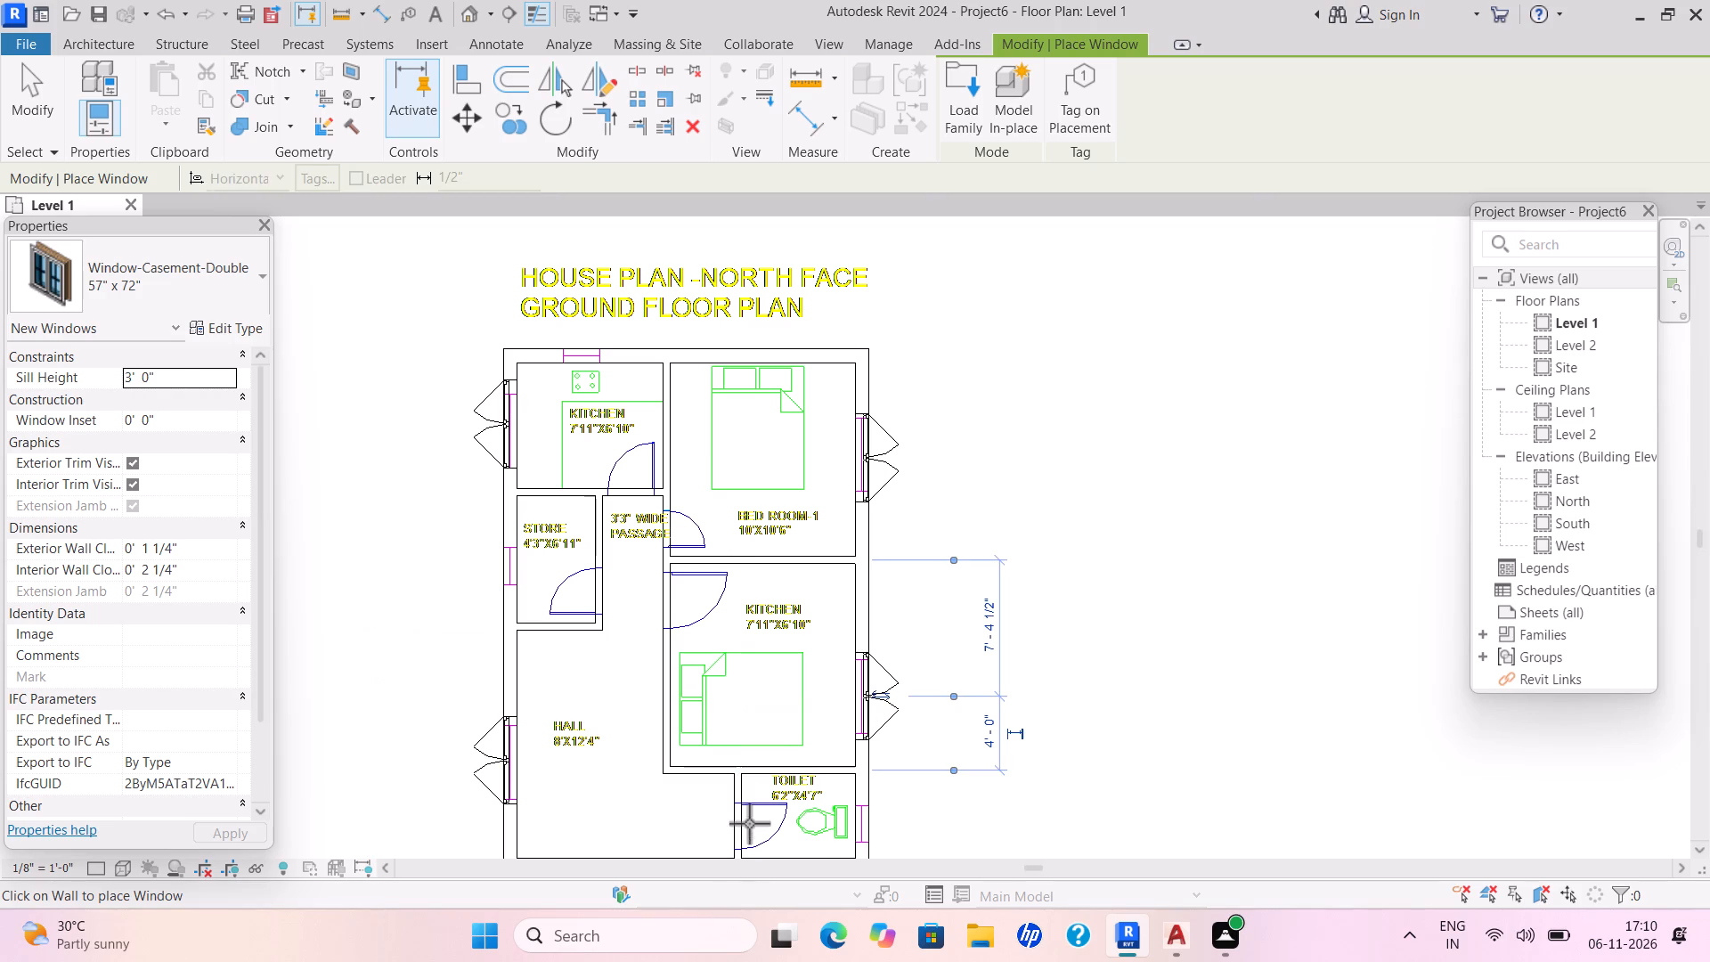
# Place a Window-Casement-Double 57" x 72" window in bedroom 3's bottom exterior wall and end window placement.
pyautogui.scroll(-1, 759, 759)
pyautogui.scroll(1, 759, 759)
pyautogui.moveTo(759, 757); pyautogui.dragTo(688, 549, button='middle')
pyautogui.scroll(-1, 759, 756)
pyautogui.scroll(1, 758, 755)
pyautogui.scroll(-1, 758, 755)
pyautogui.scroll(1, 753, 747)
pyautogui.scroll(-1, 753, 746)
pyautogui.scroll(1, 751, 741)
pyautogui.scroll(-1, 751, 734)
pyautogui.scroll(2, 721, 619)
pyautogui.scroll(-3, 712, 599)
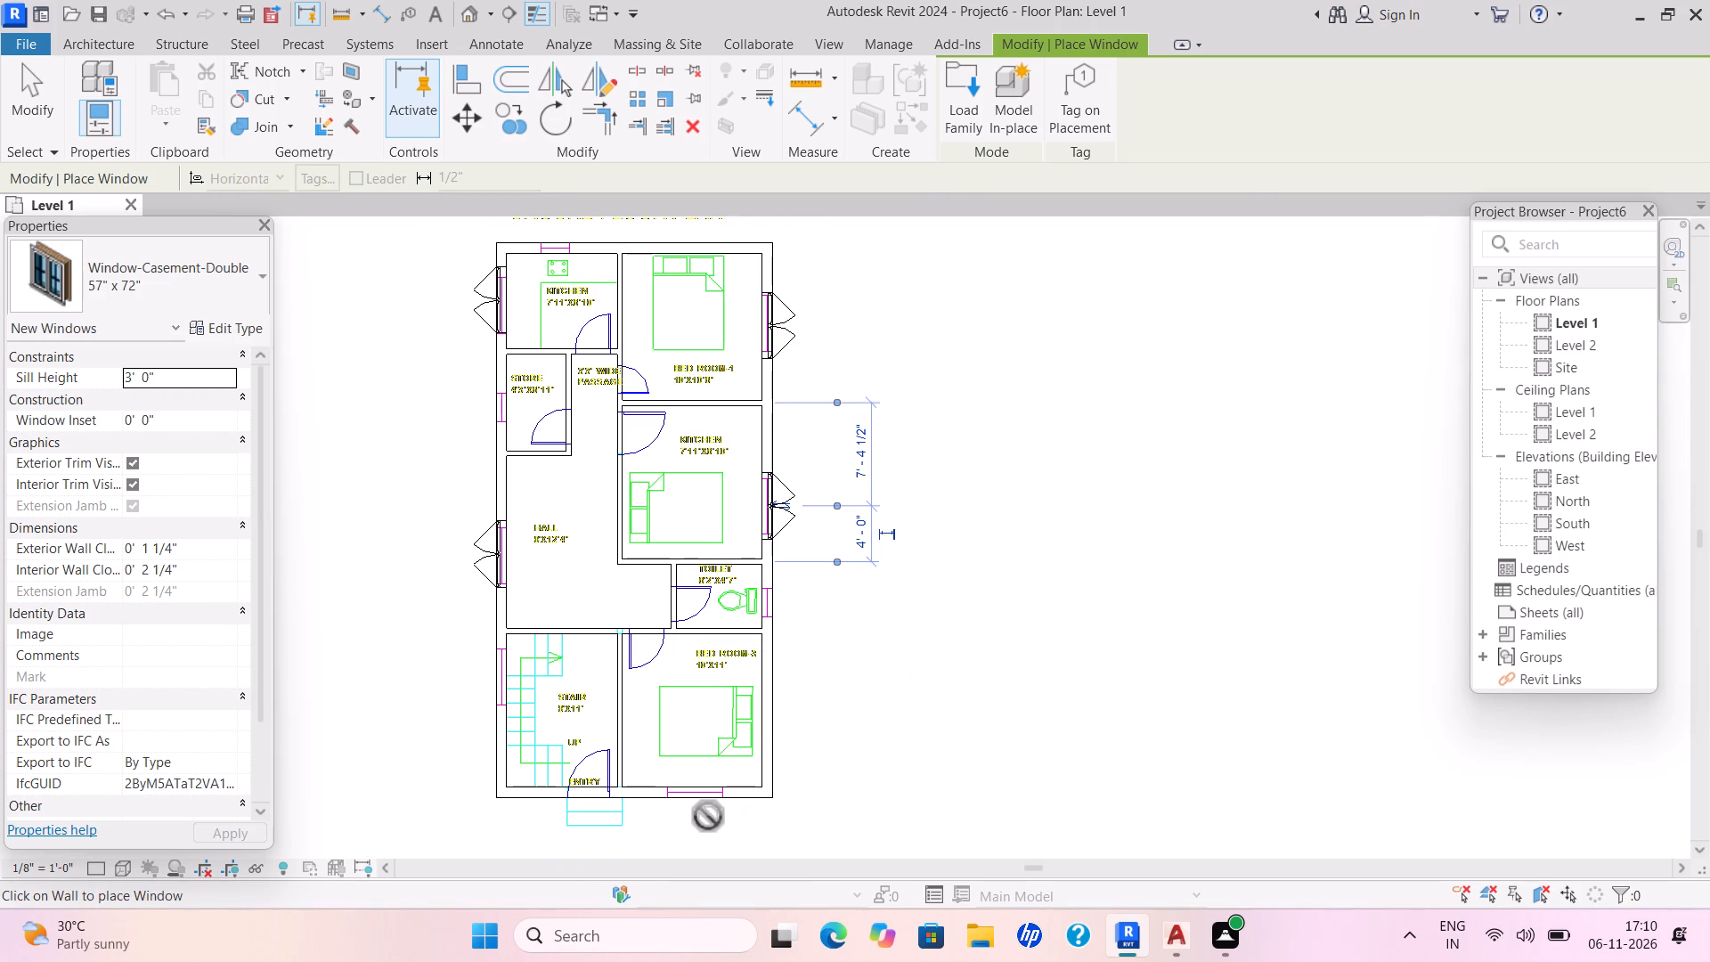
pyautogui.click(694, 807)
pyautogui.press('Escape')
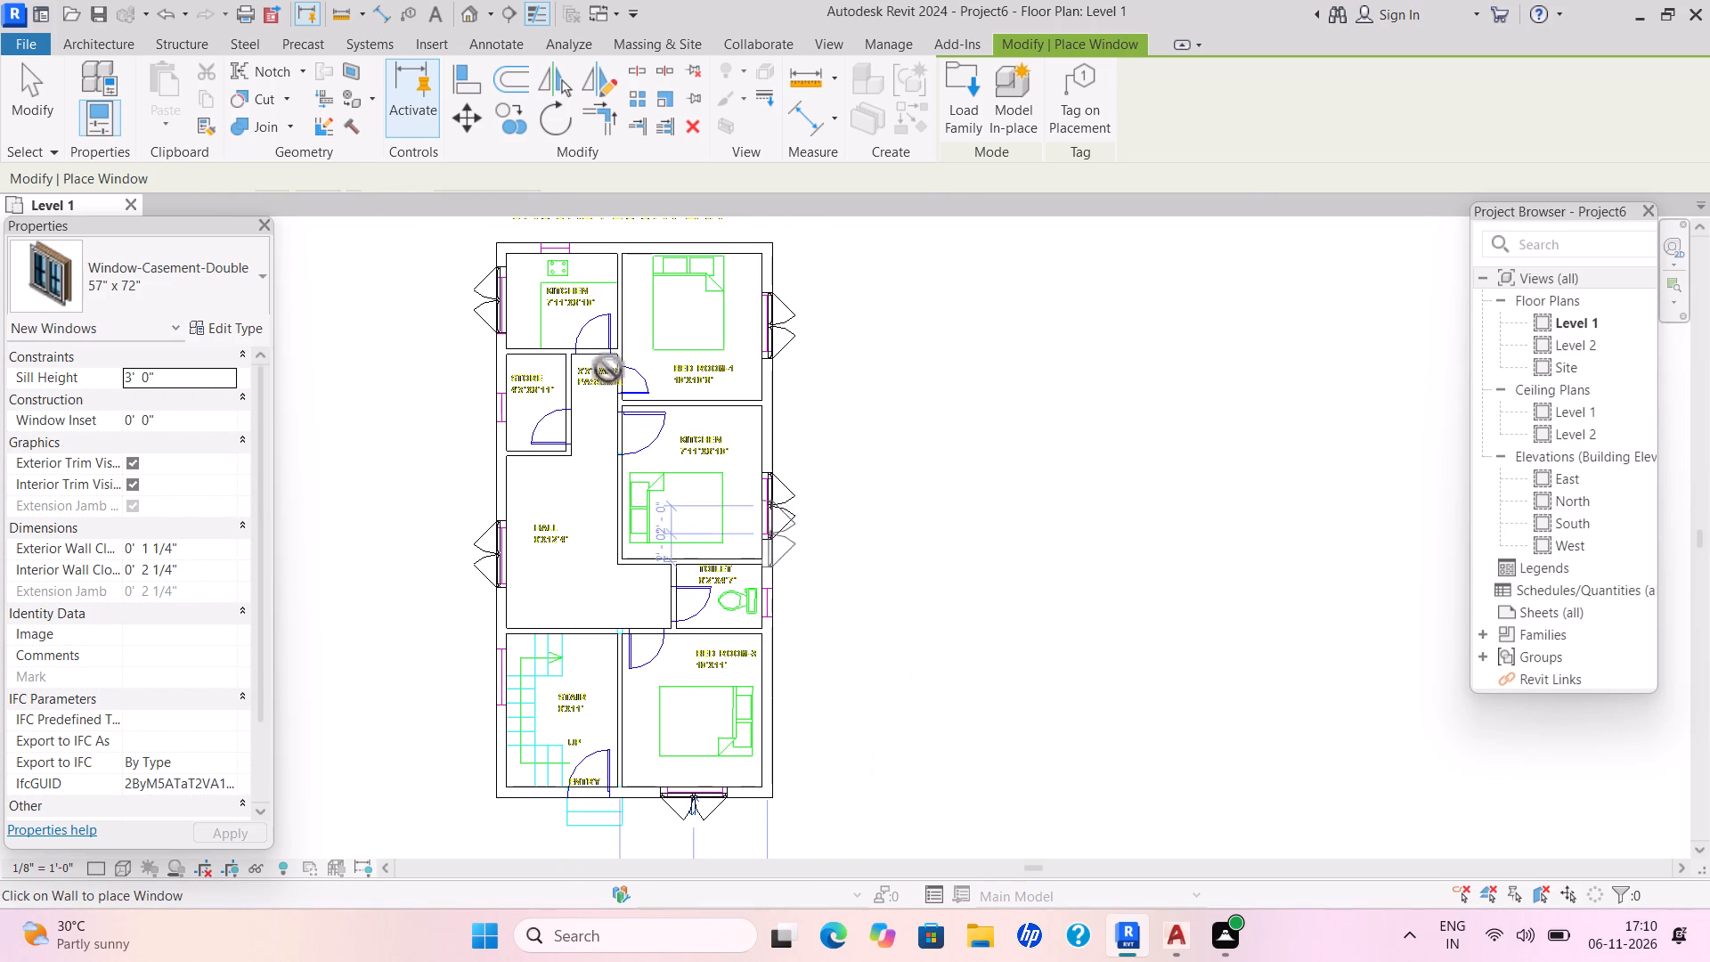
pyautogui.press('Escape')
pyautogui.press('Escape')
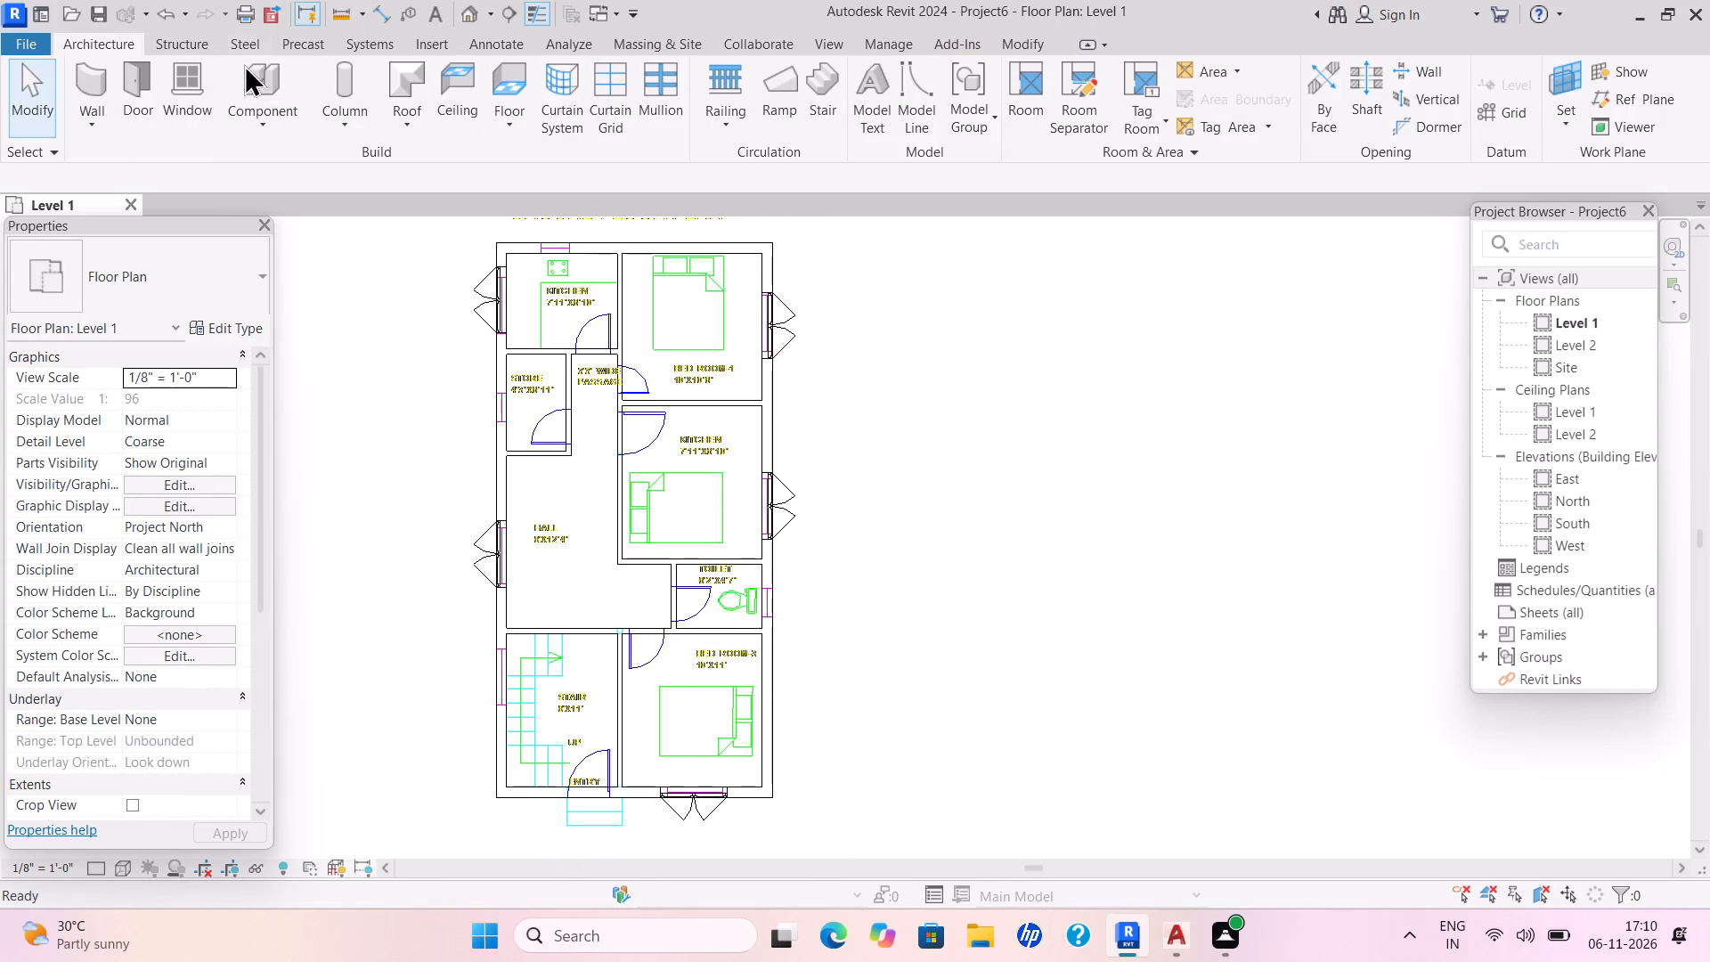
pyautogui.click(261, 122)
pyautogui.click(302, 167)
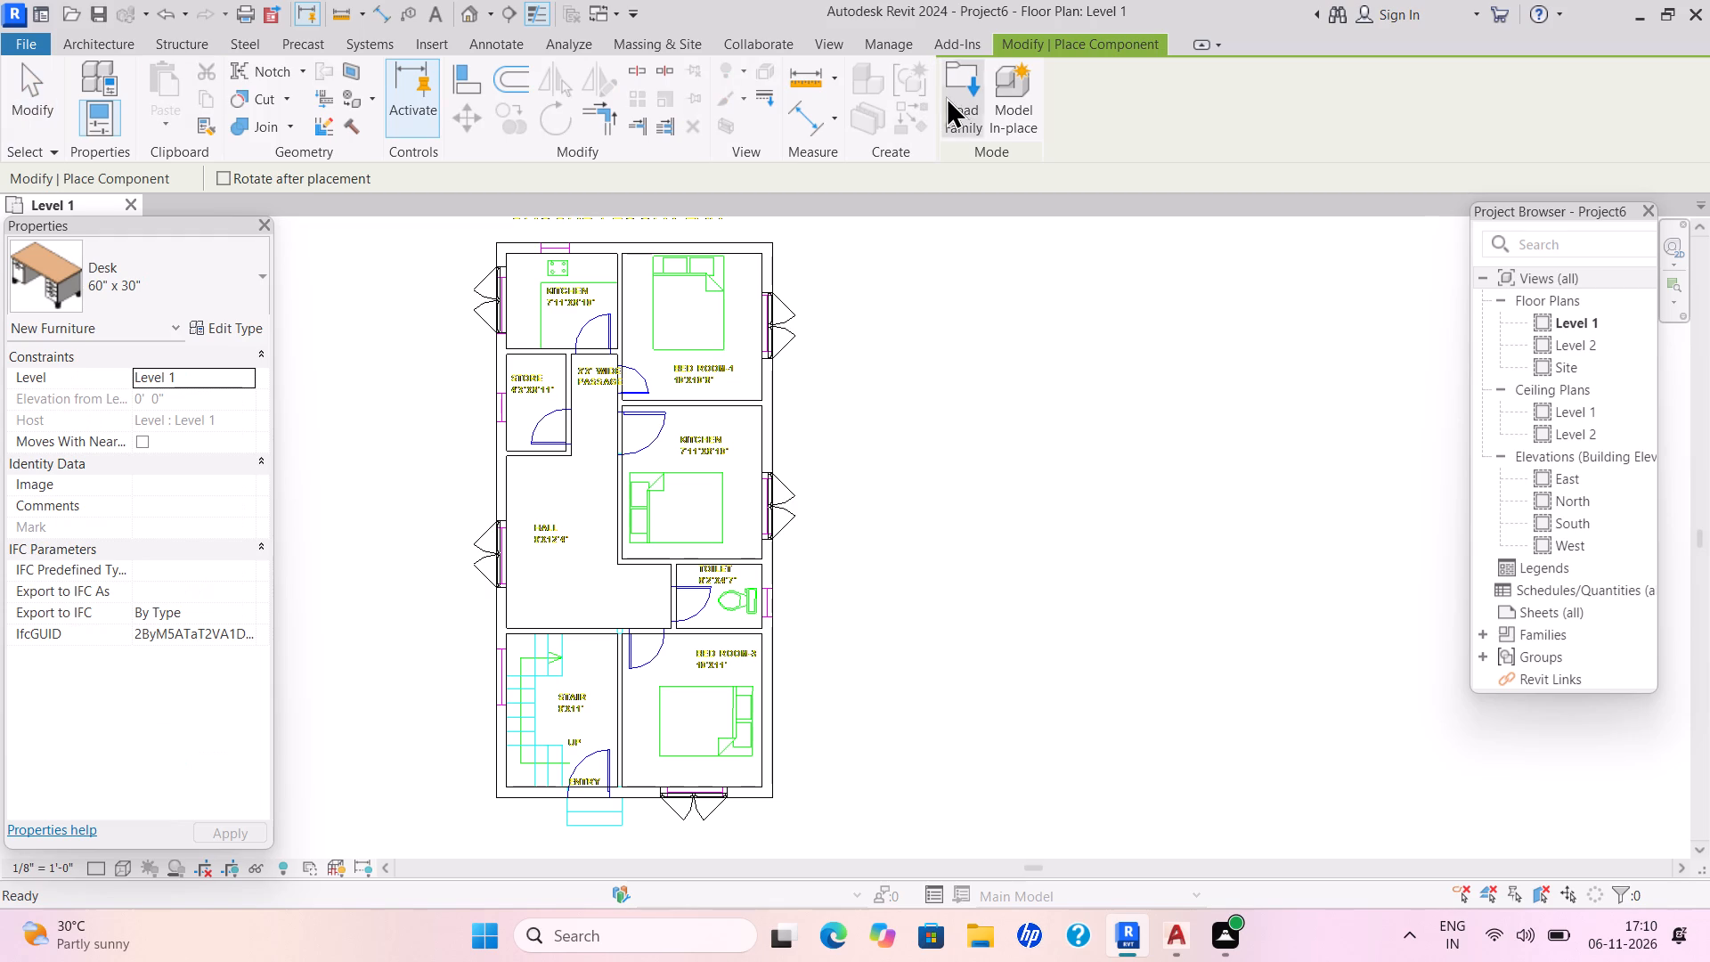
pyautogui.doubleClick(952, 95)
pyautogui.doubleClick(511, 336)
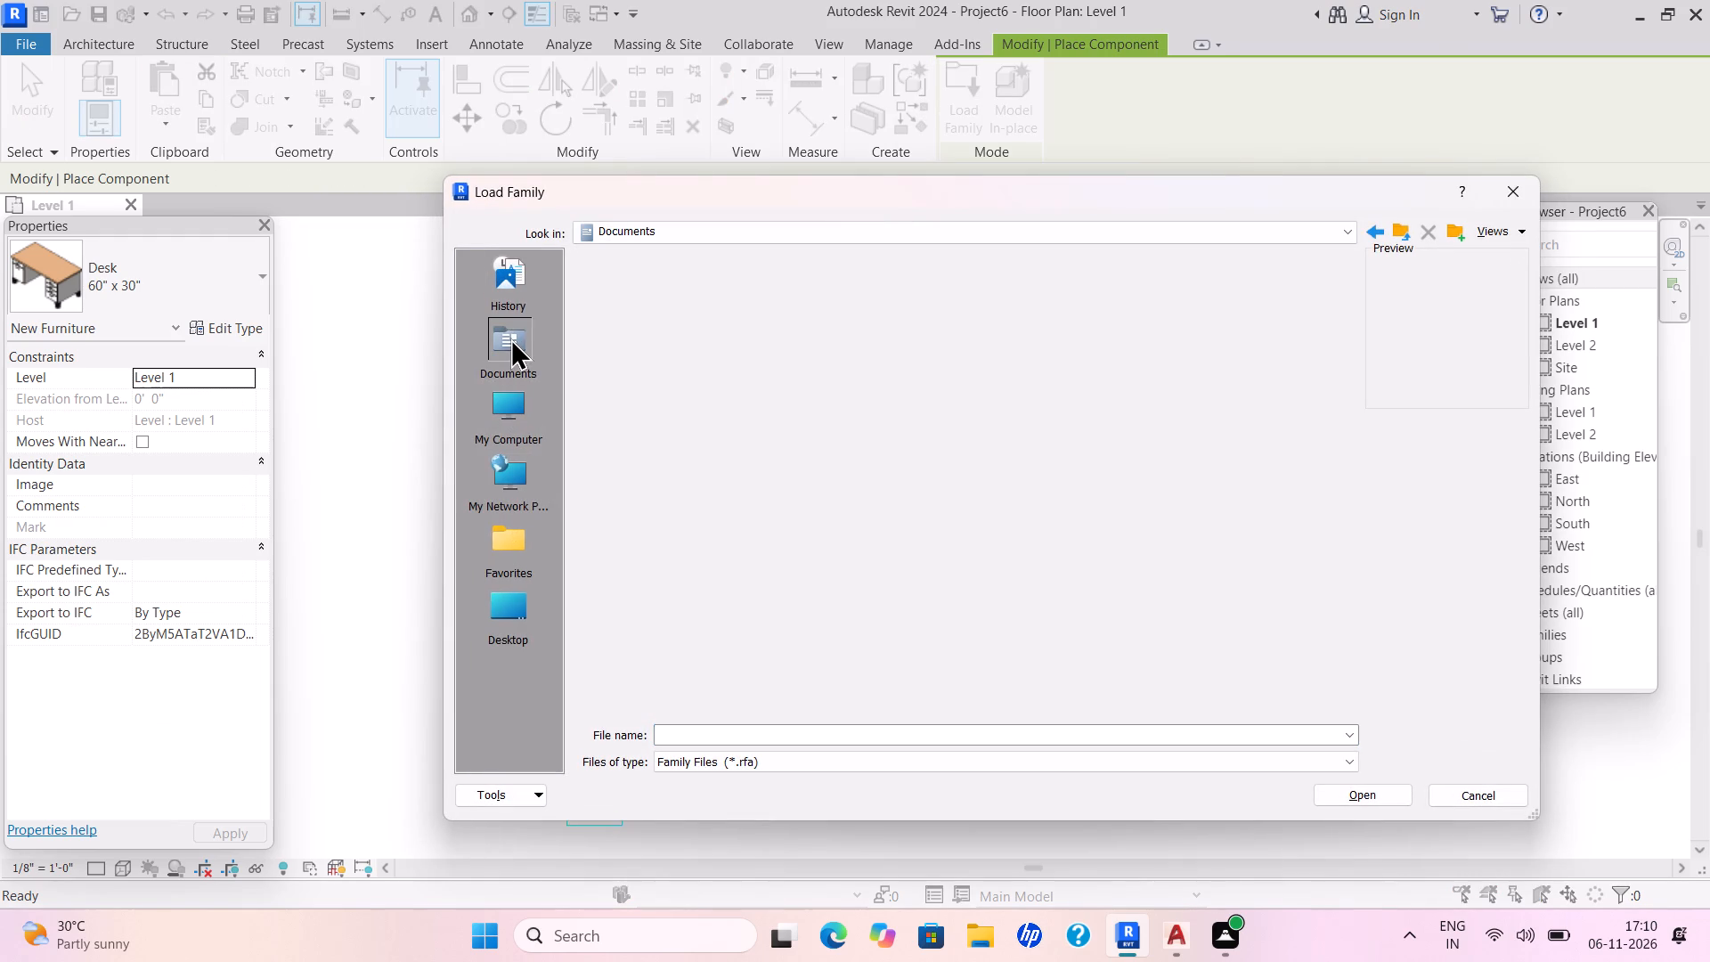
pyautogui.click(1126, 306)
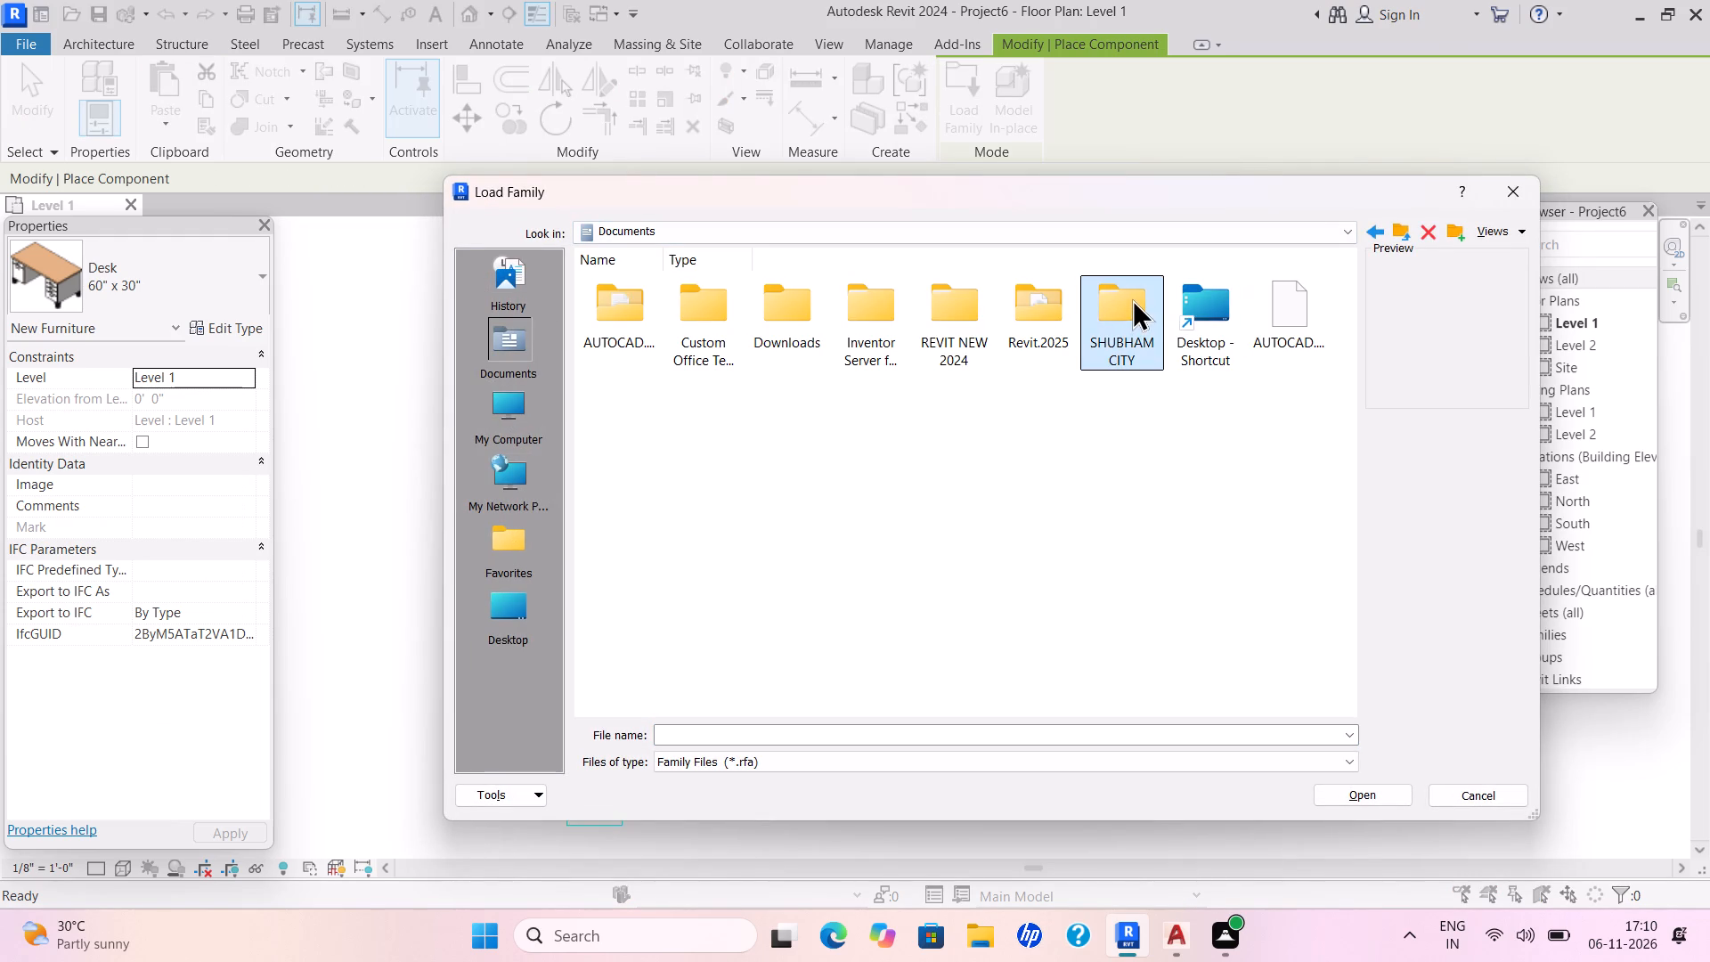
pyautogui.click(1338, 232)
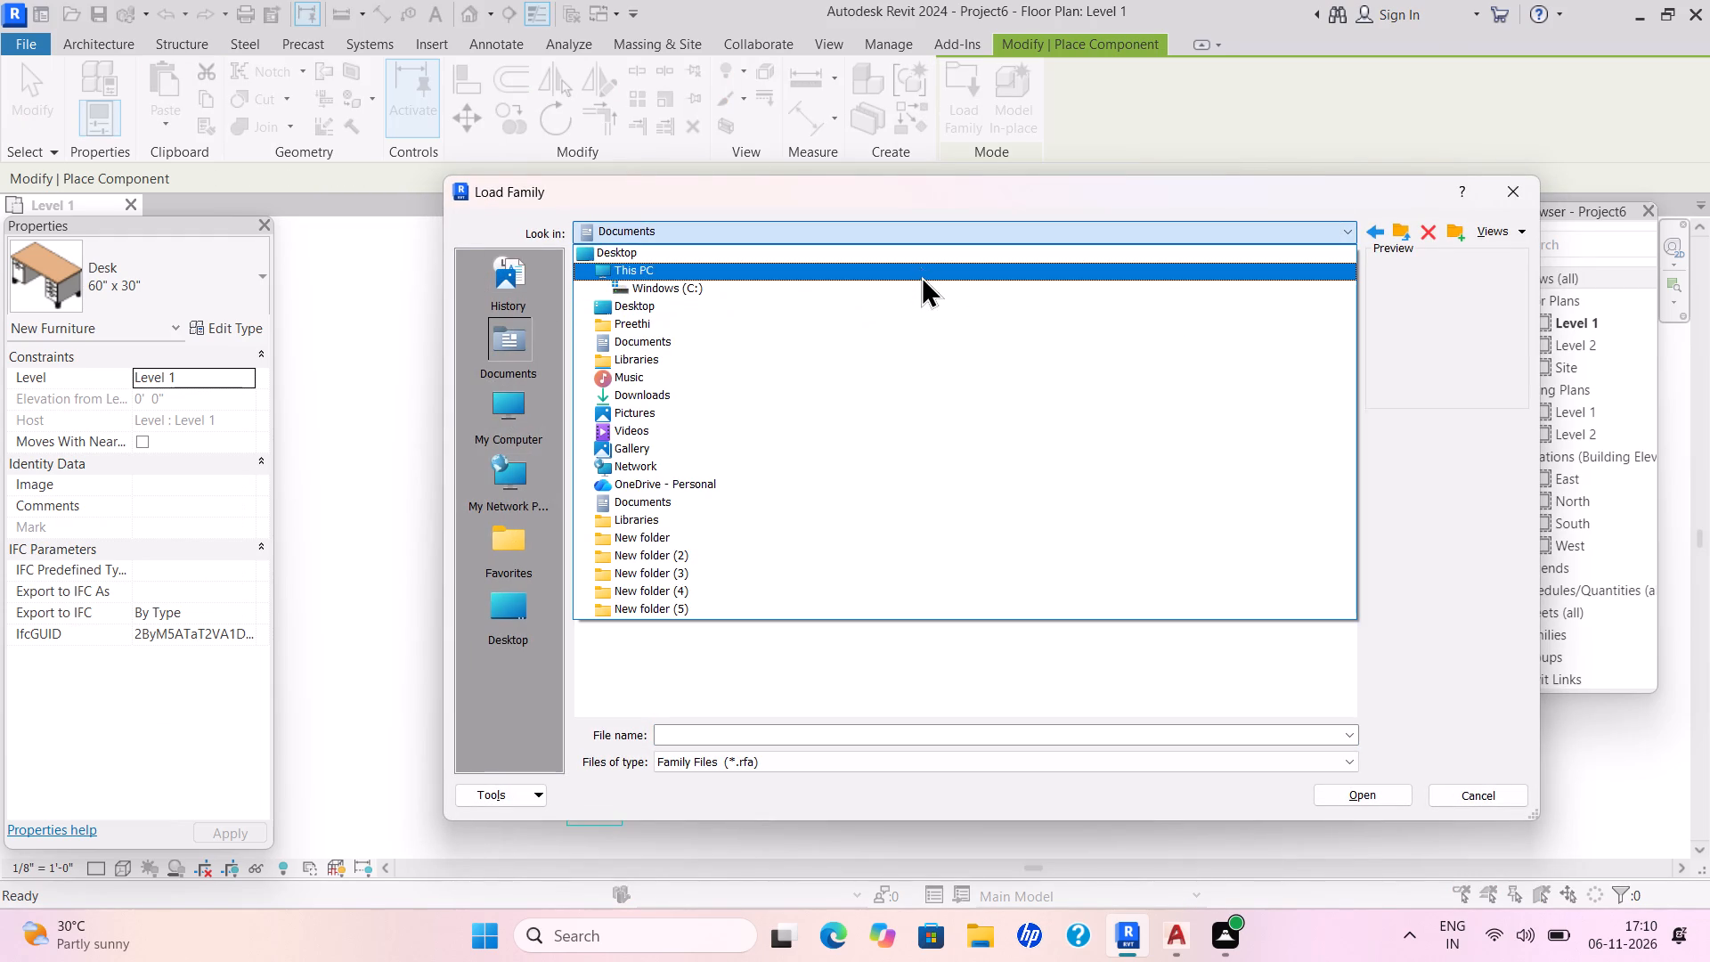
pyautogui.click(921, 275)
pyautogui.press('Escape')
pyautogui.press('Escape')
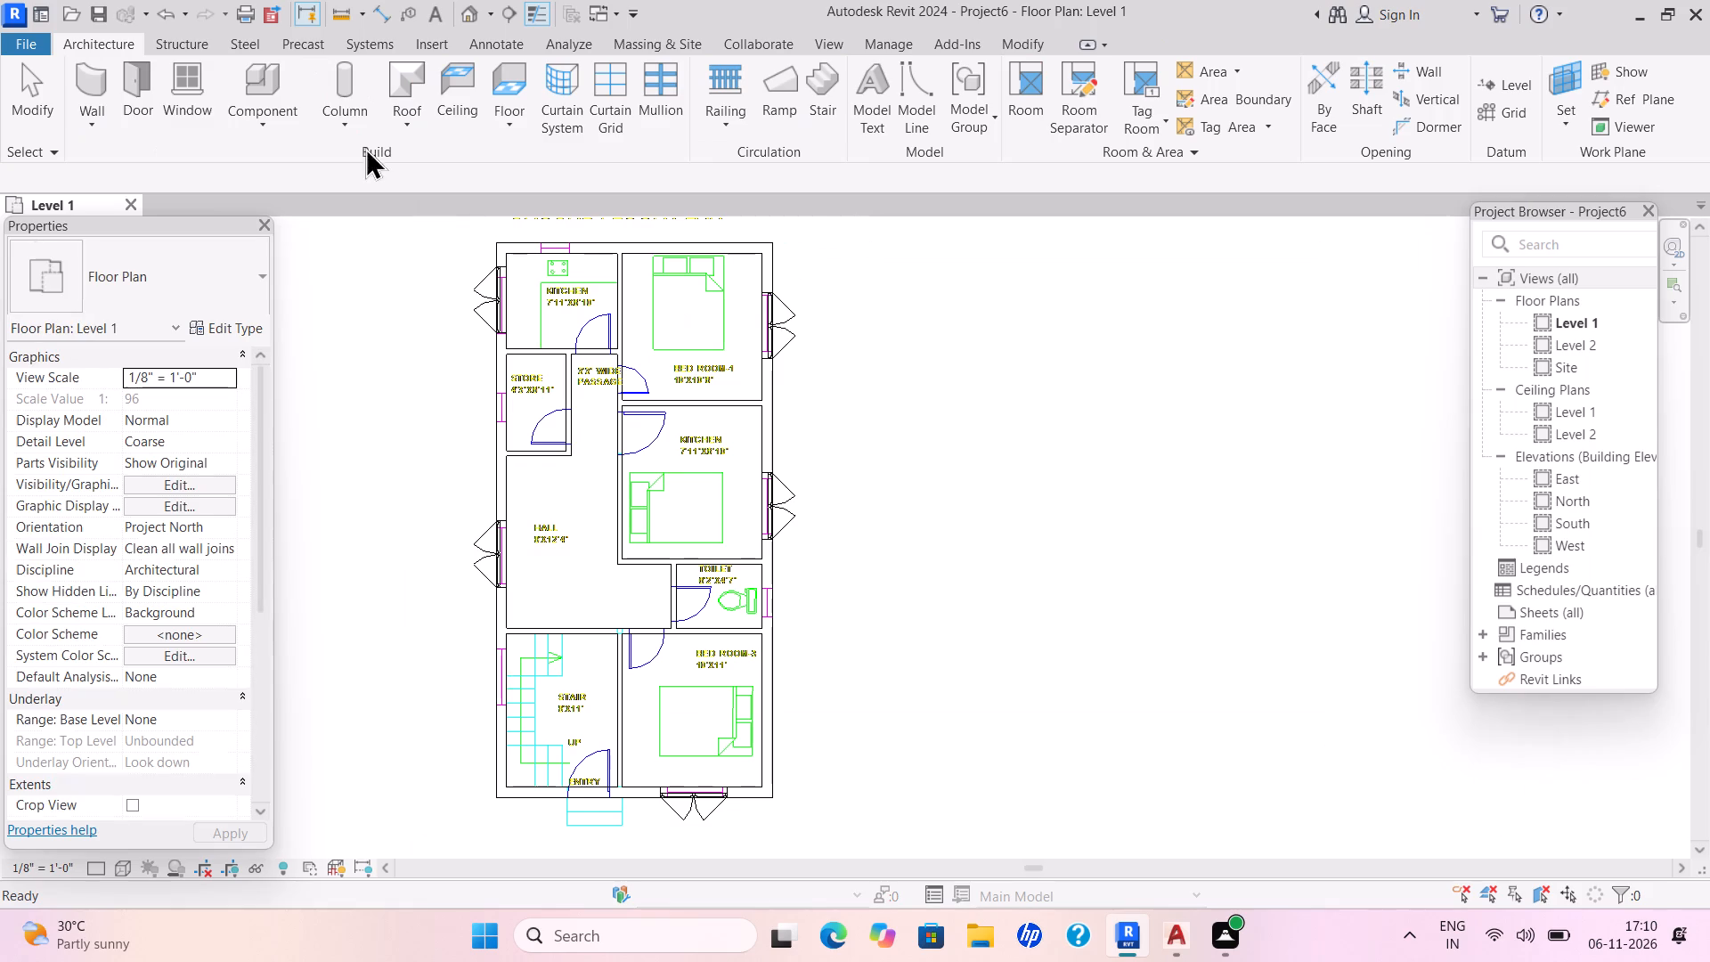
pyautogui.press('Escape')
# Start loading a window family and browse to C:, ProgramData, Autodesk, RVT 2024, Libraries, English-Imperial, US.
pyautogui.click(175, 84)
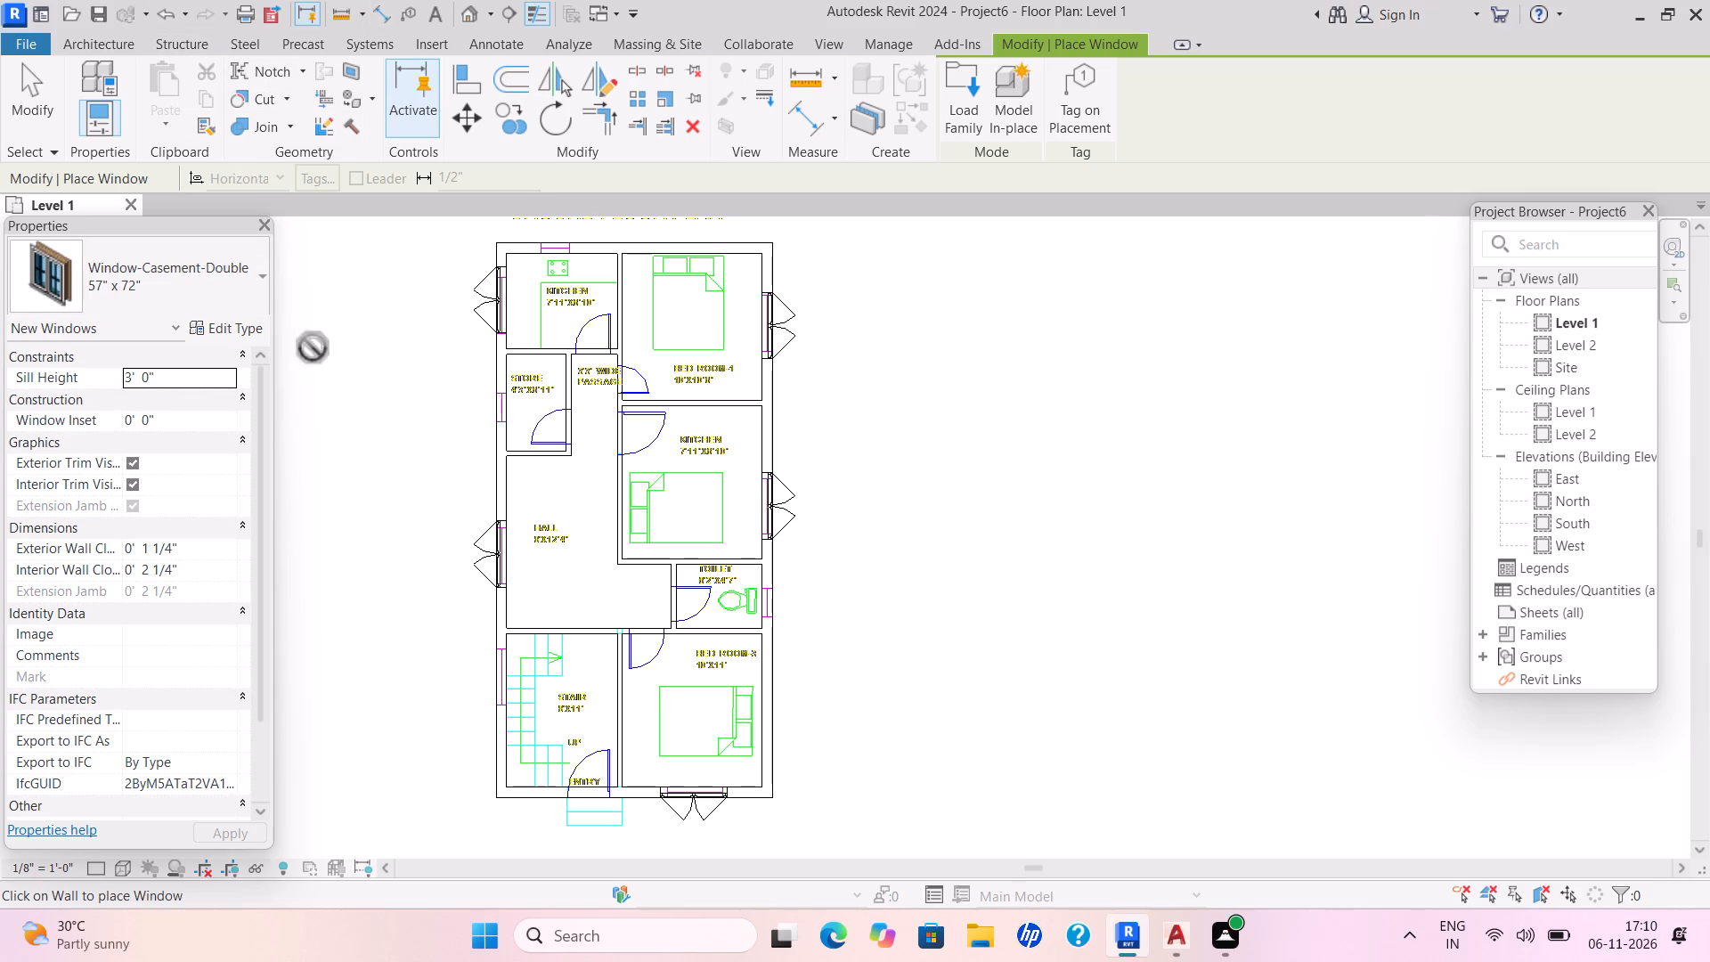
pyautogui.doubleClick(956, 103)
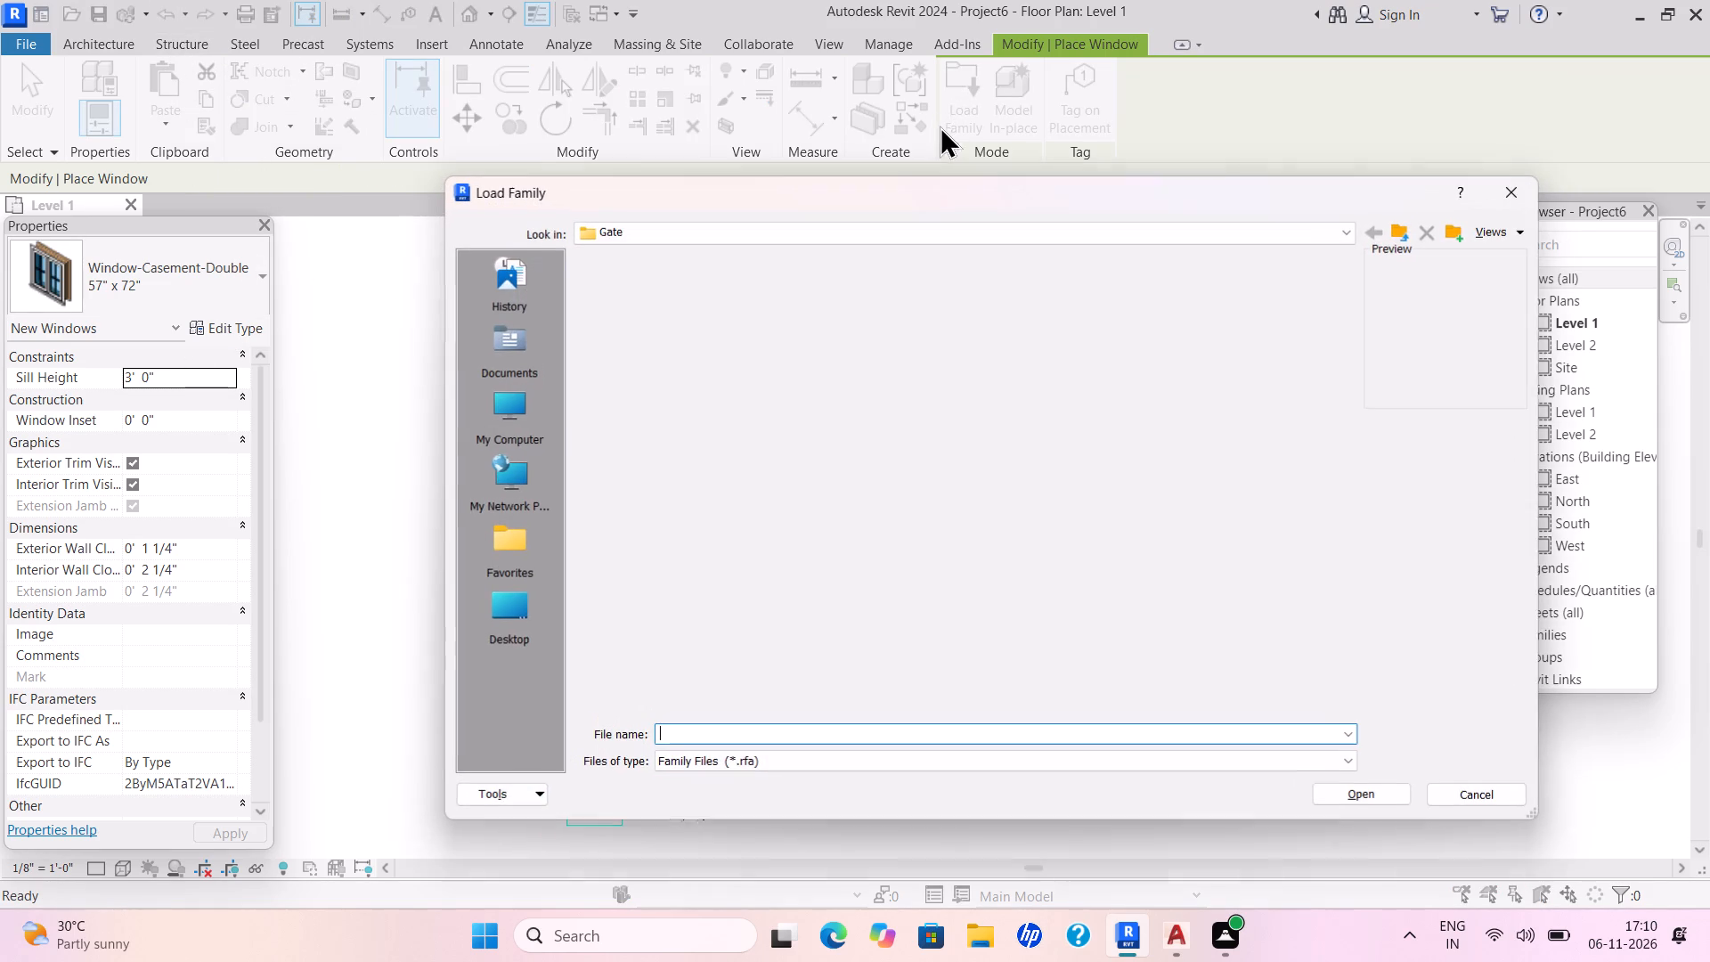
pyautogui.click(1340, 227)
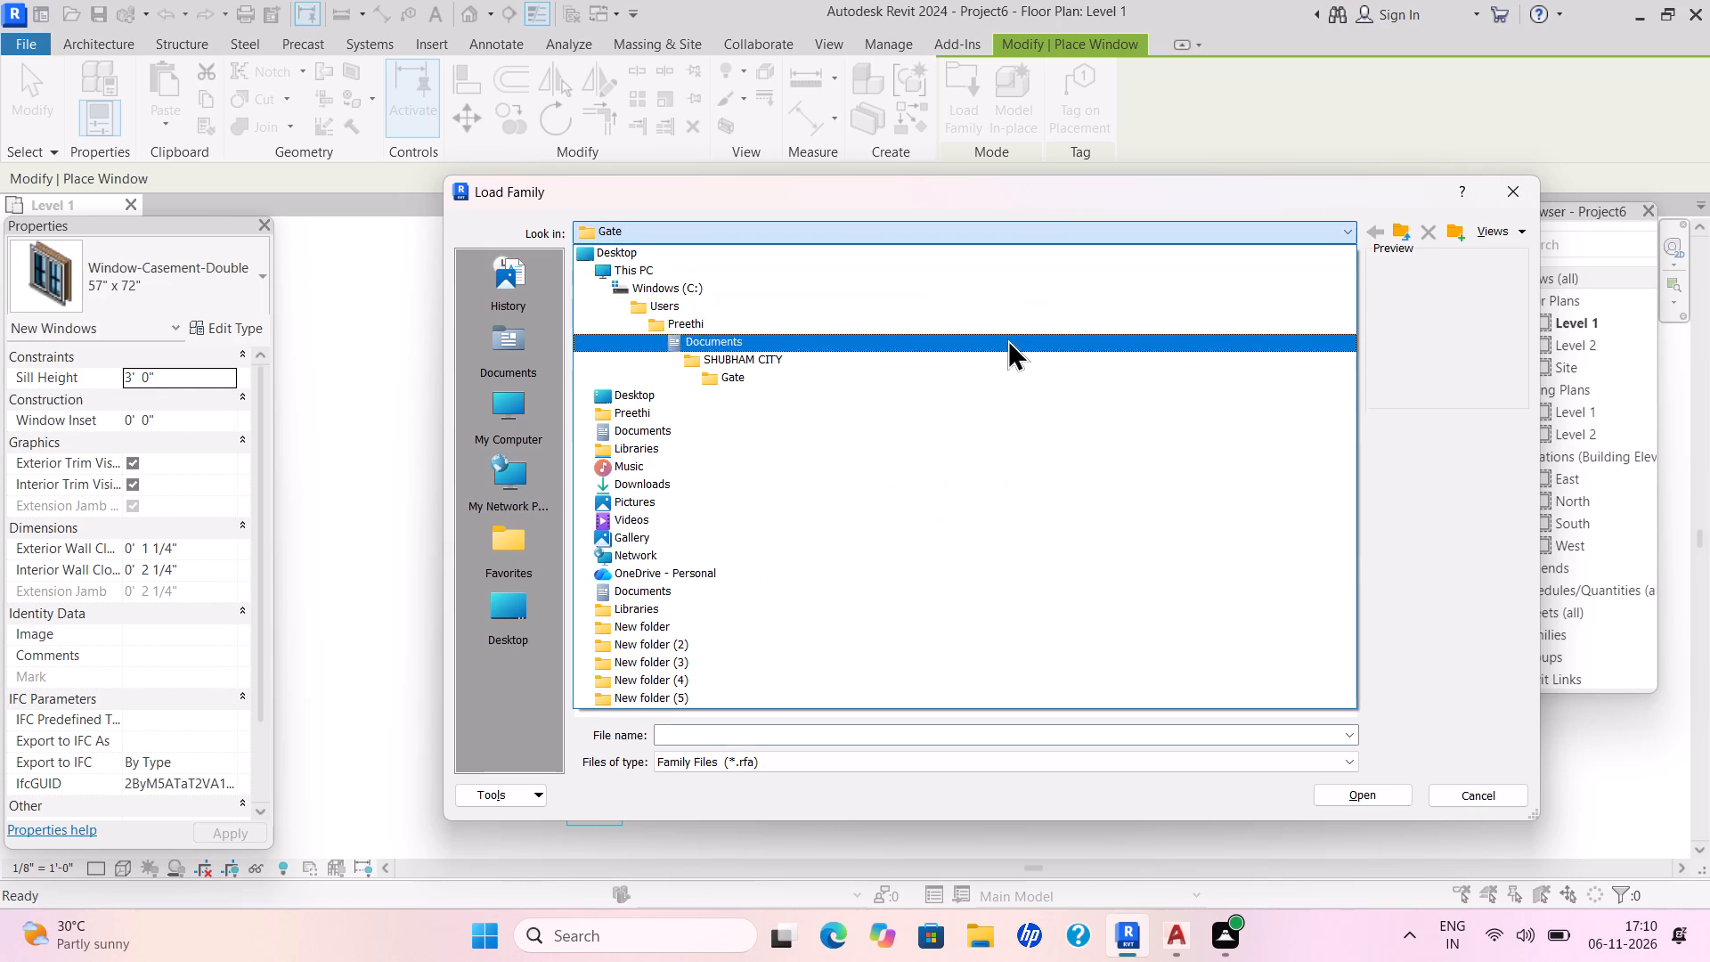
pyautogui.click(1019, 279)
pyautogui.doubleClick(640, 348)
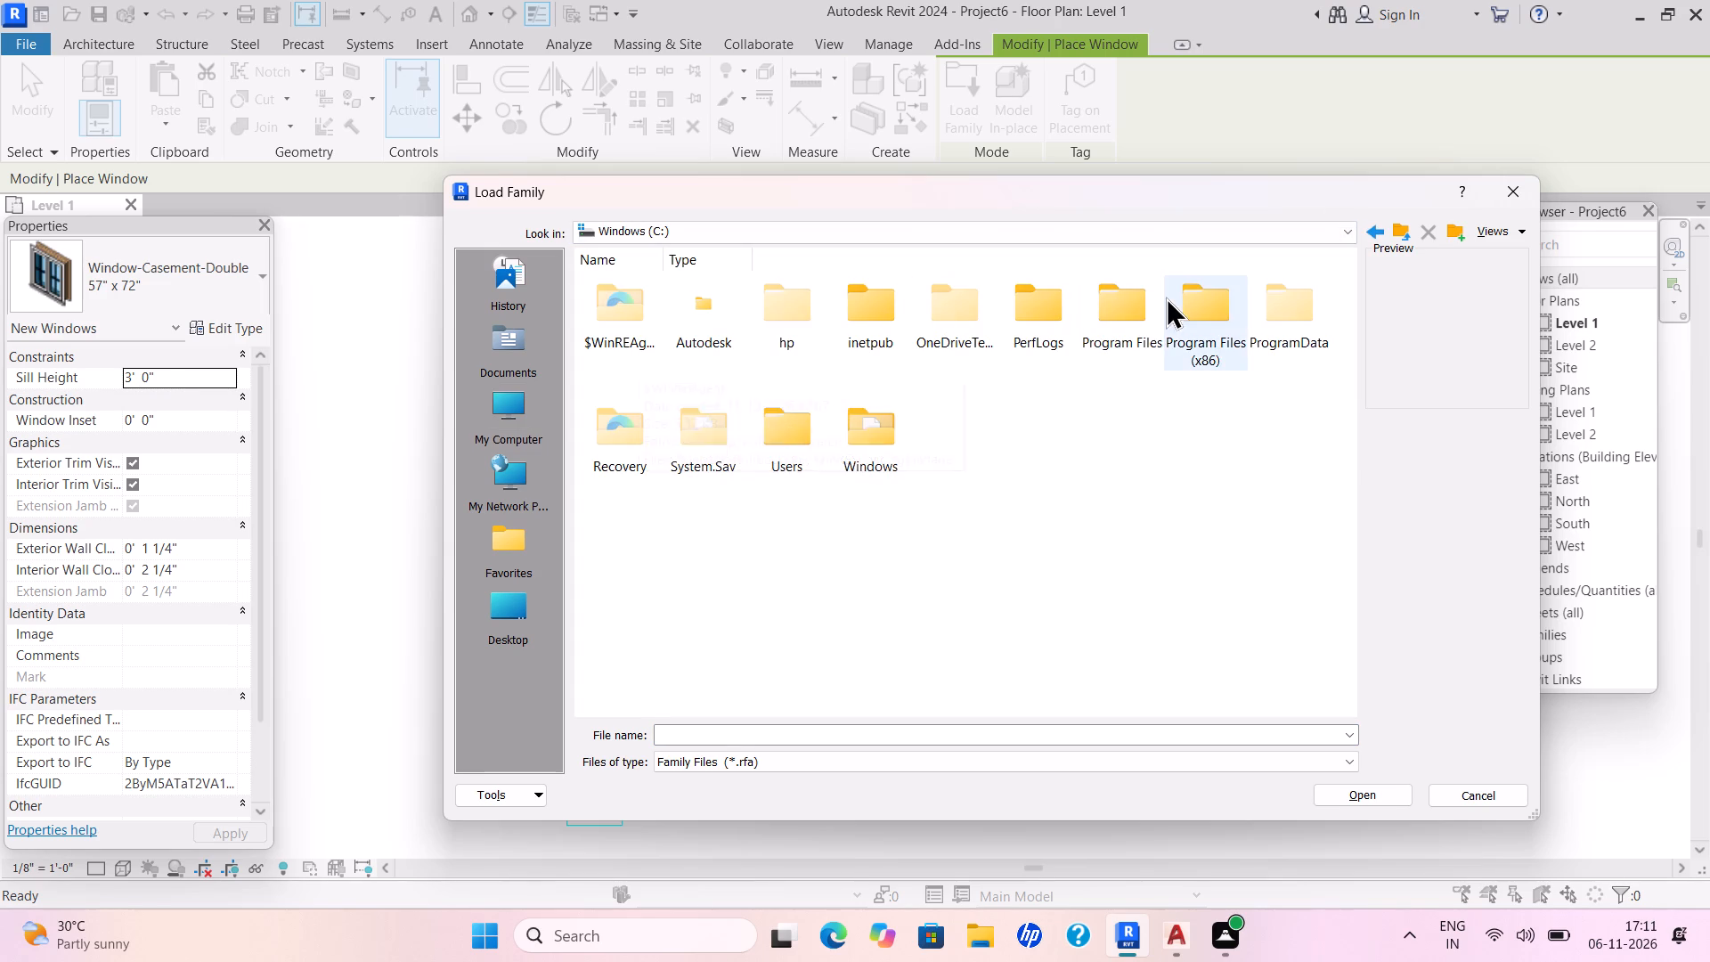
pyautogui.doubleClick(1271, 311)
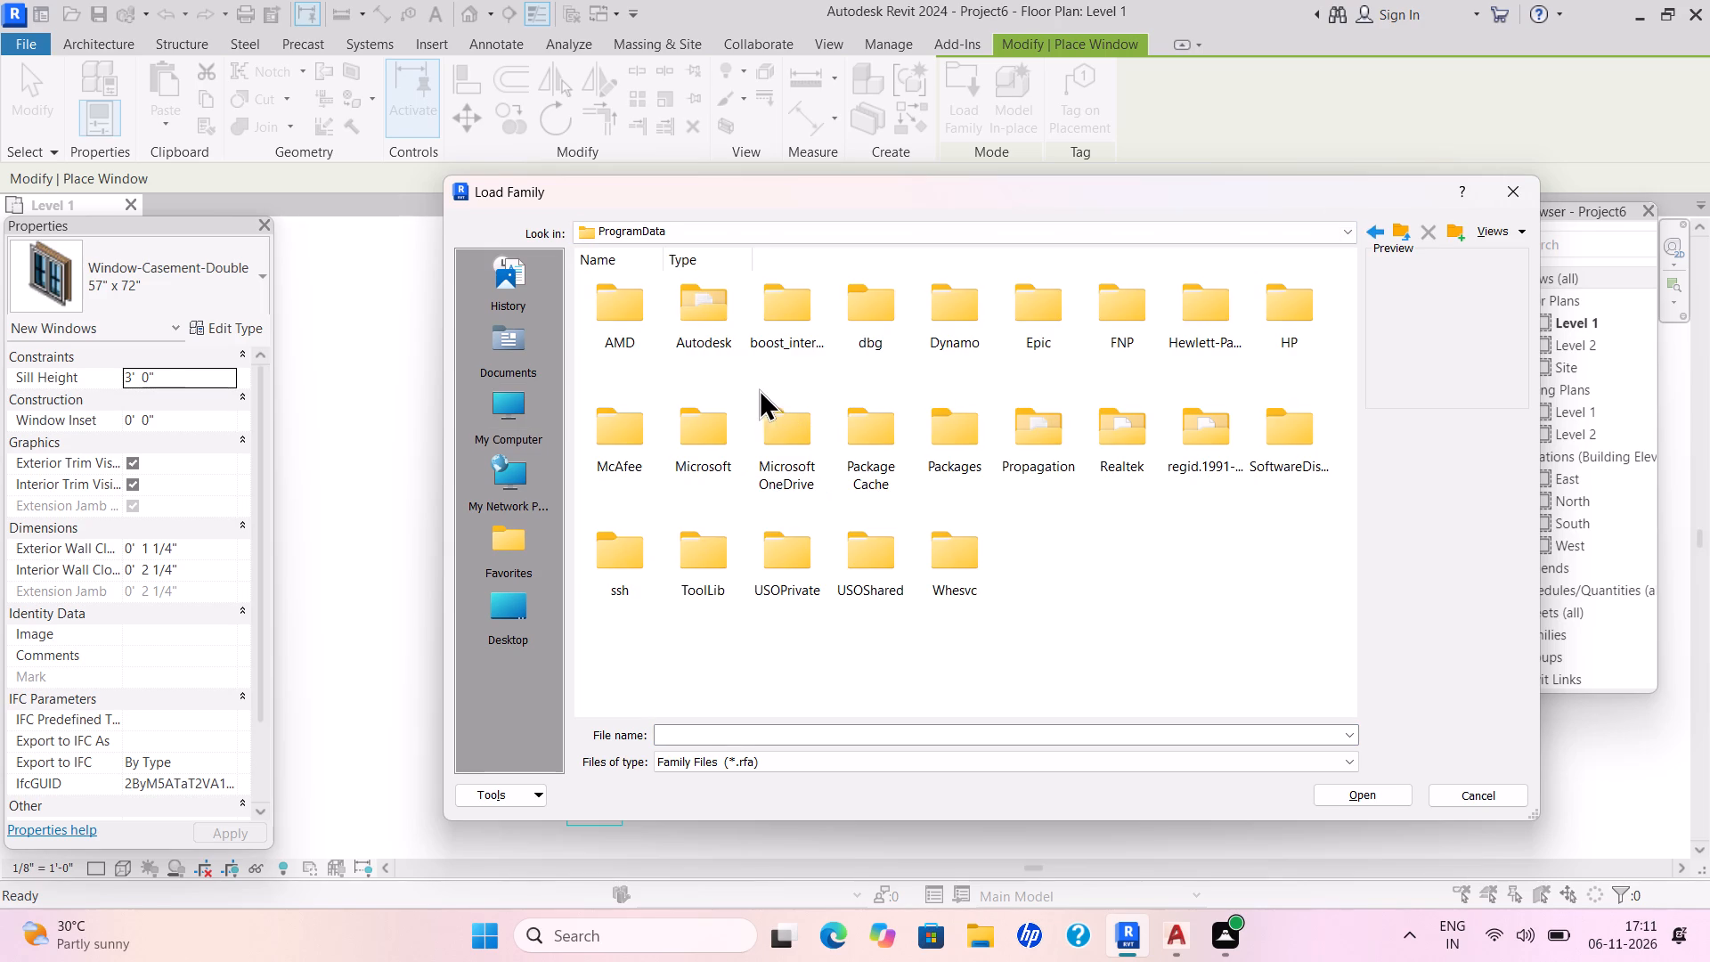
pyautogui.doubleClick(716, 338)
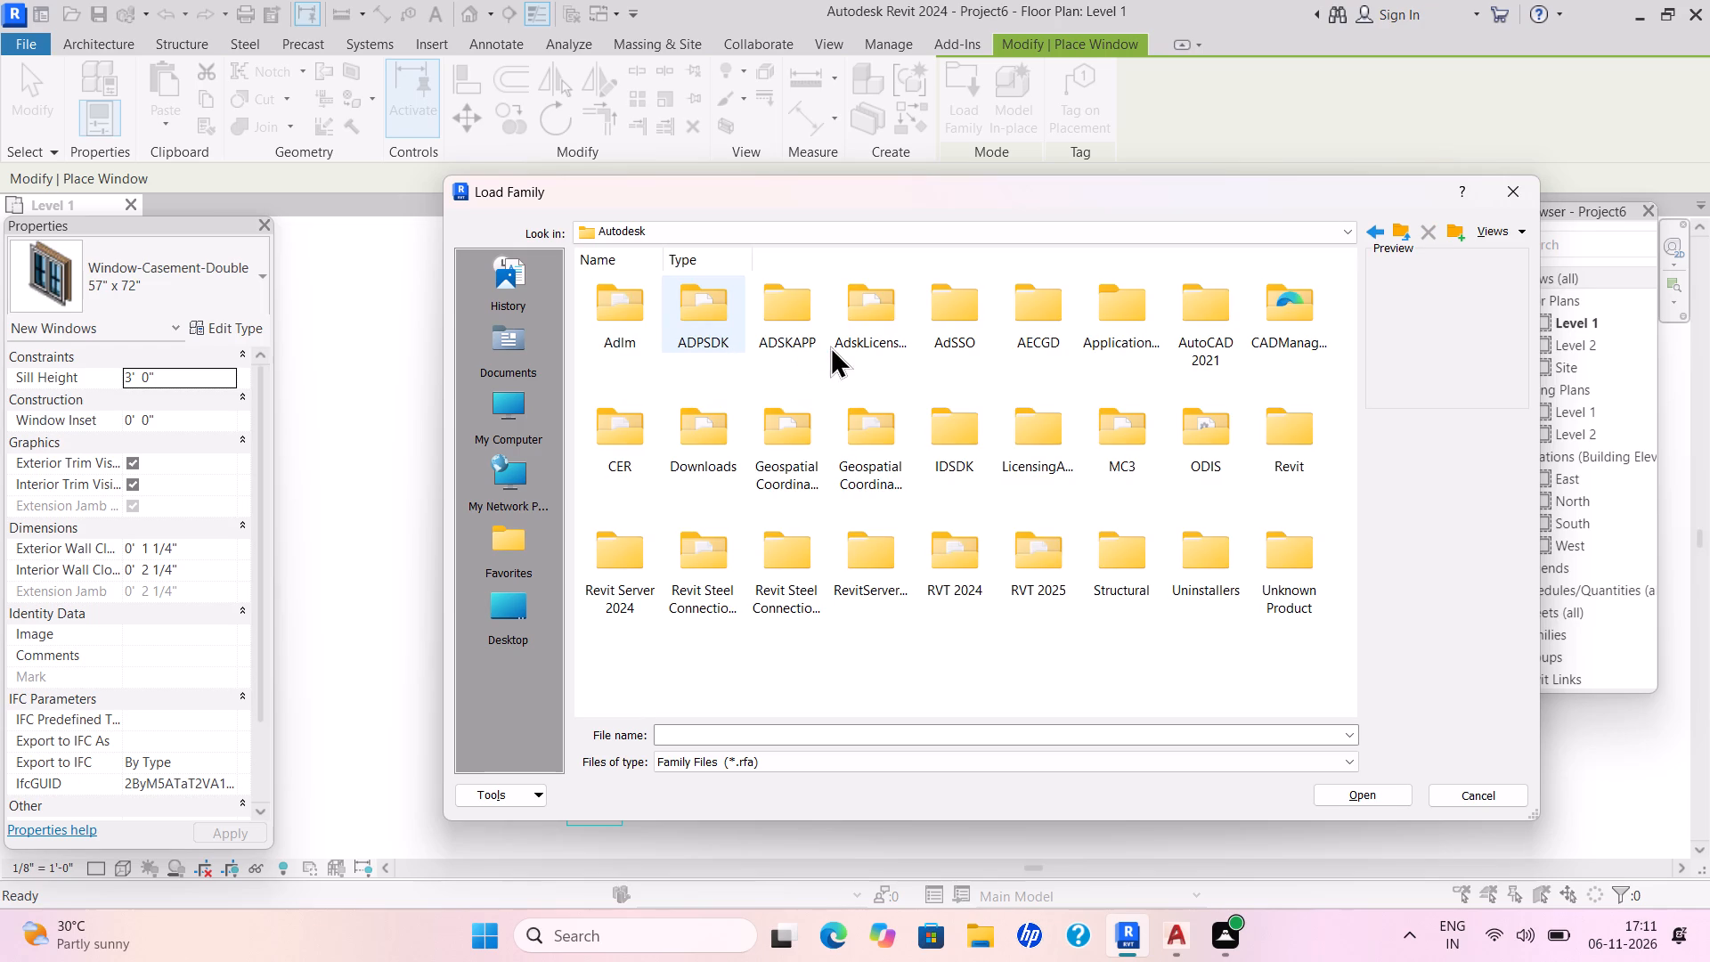
pyautogui.doubleClick(974, 560)
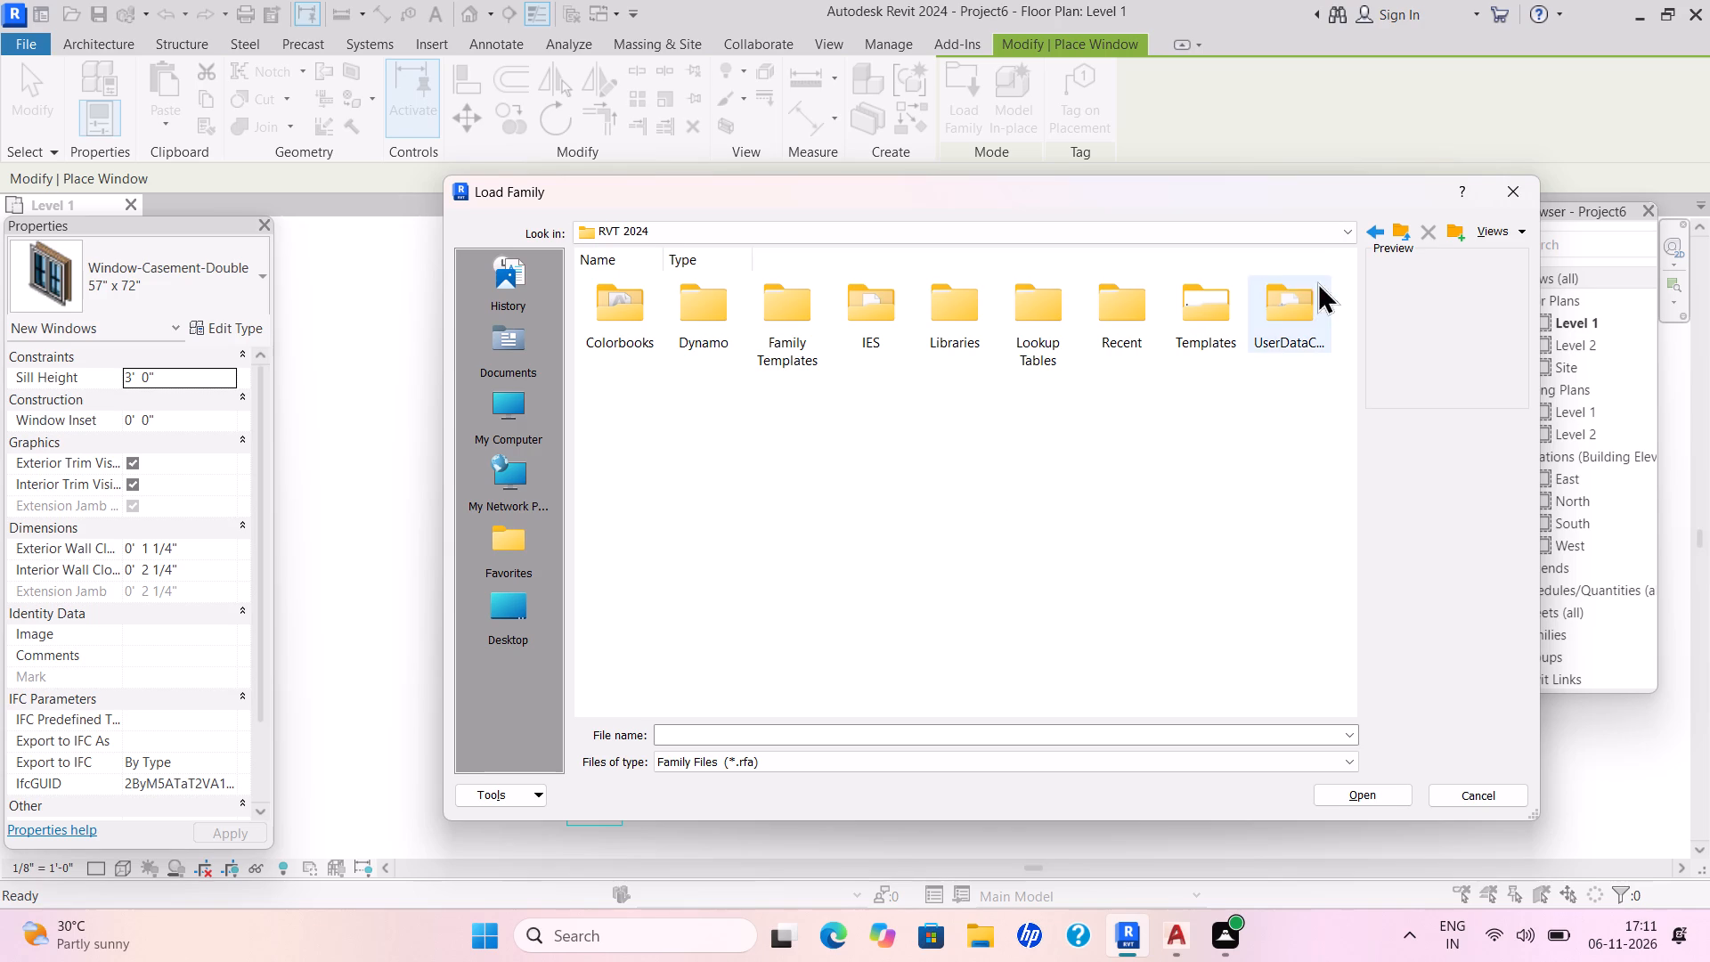
pyautogui.click(969, 326)
pyautogui.click(969, 320)
pyautogui.doubleClick(971, 320)
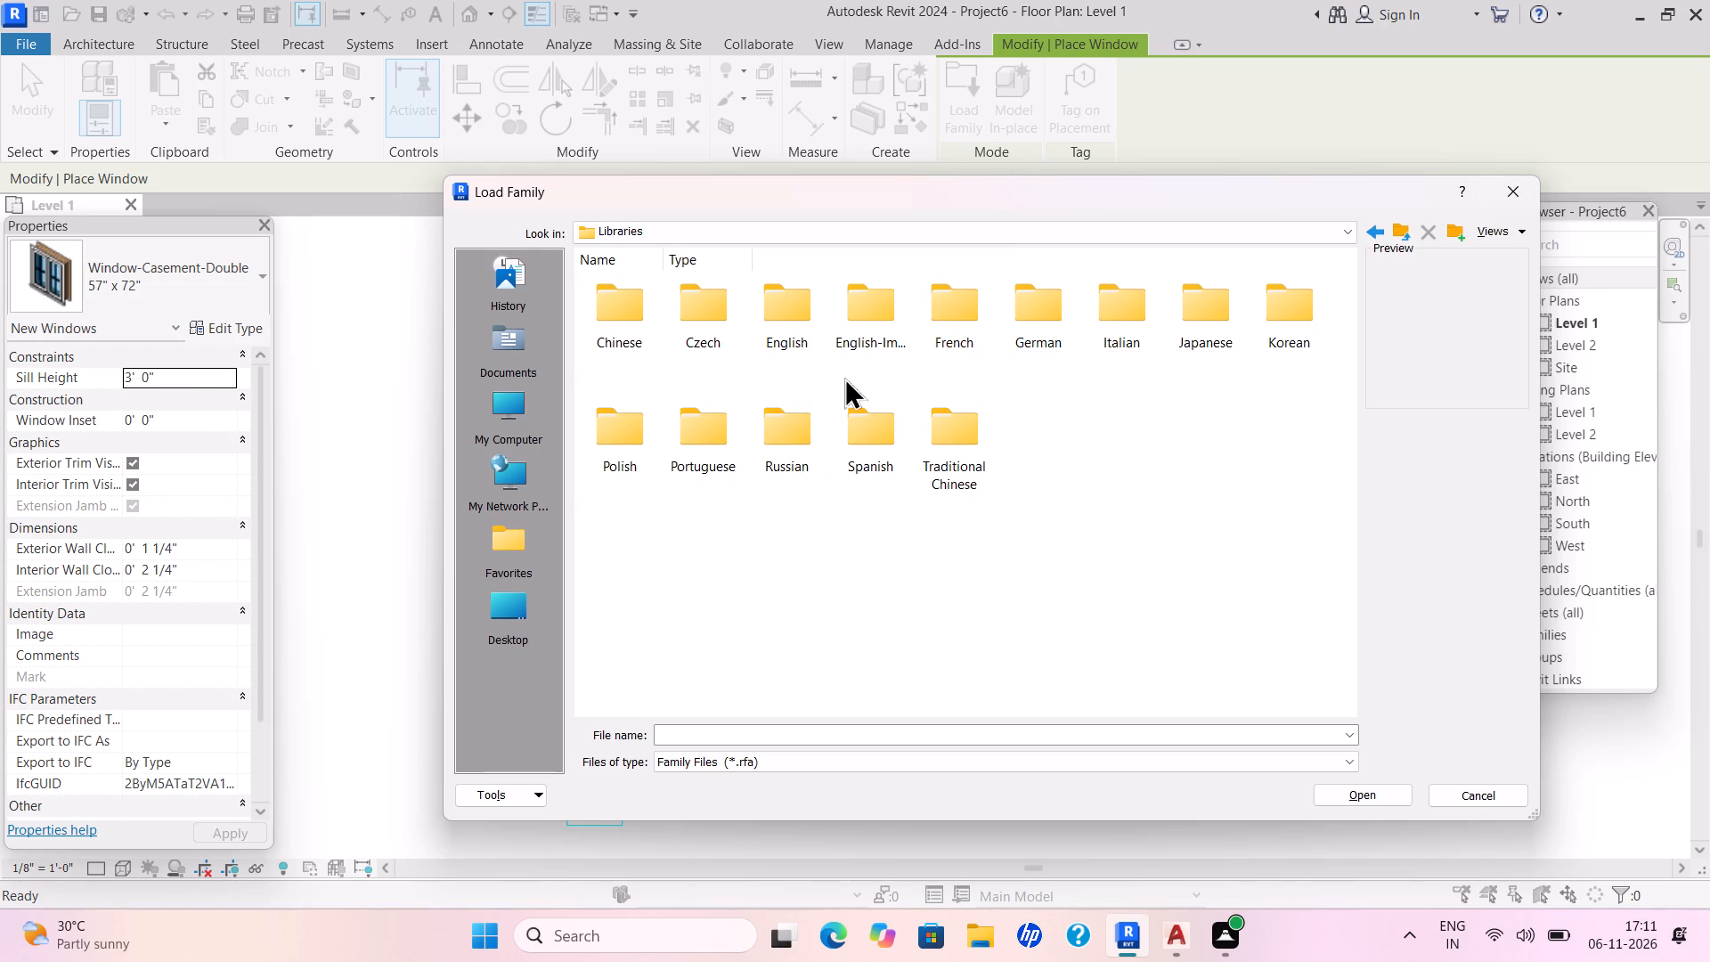
pyautogui.doubleClick(875, 343)
pyautogui.doubleClick(598, 308)
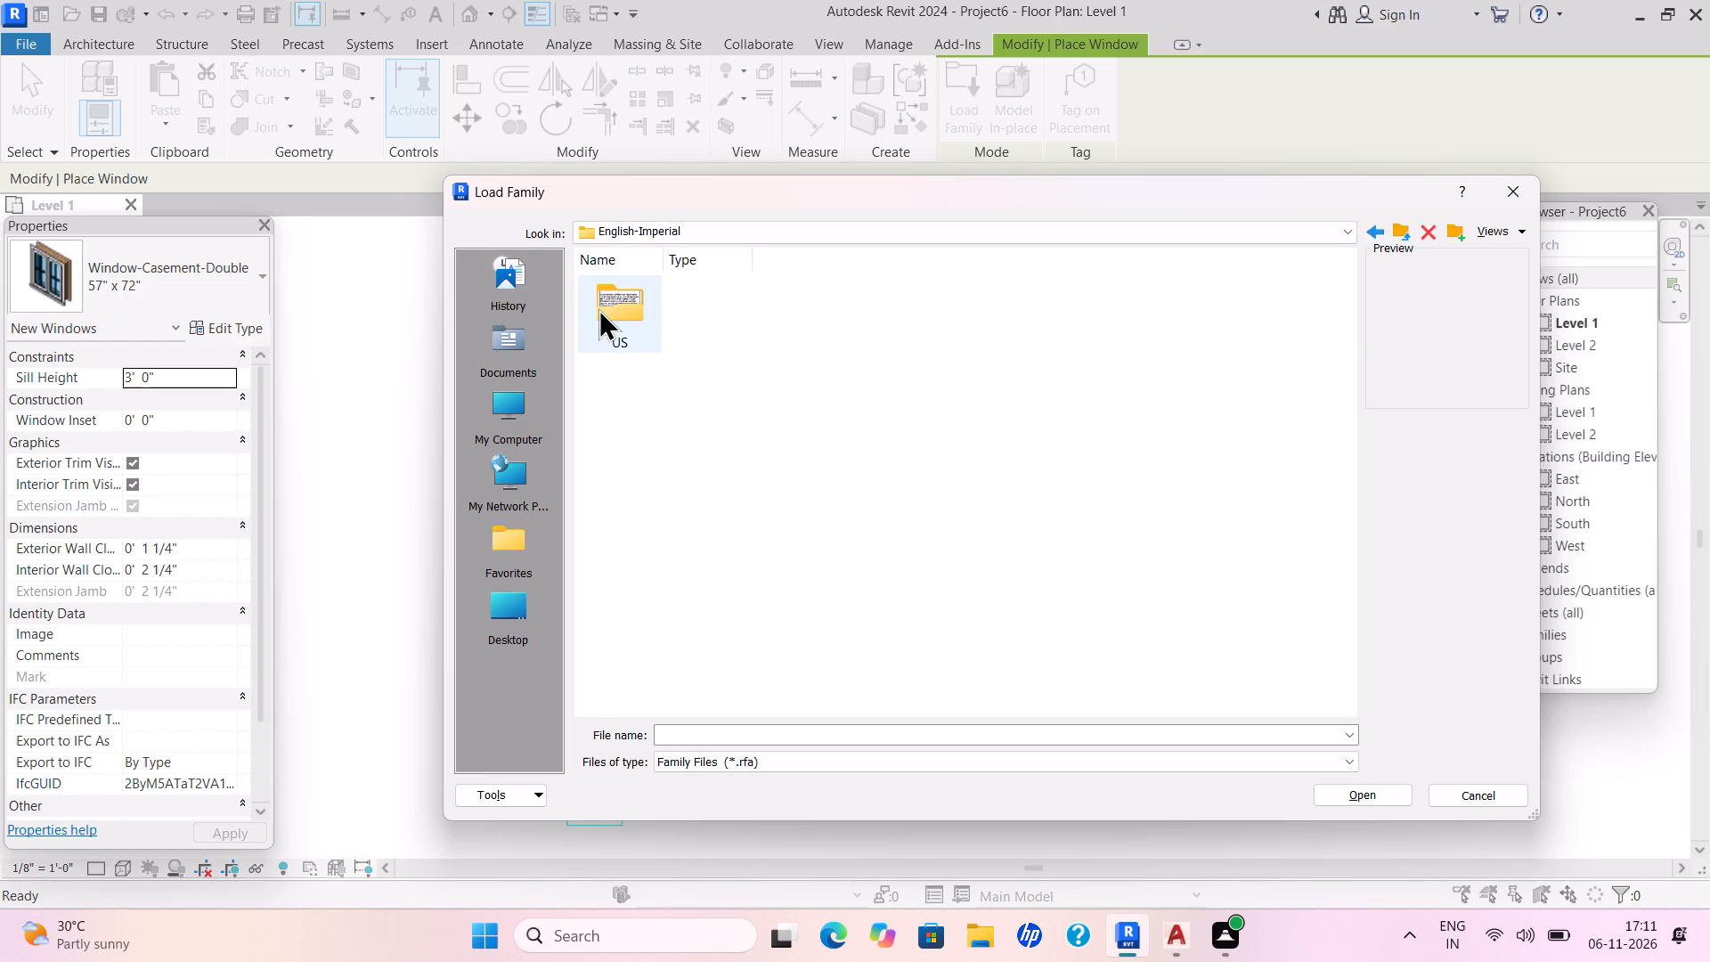
pyautogui.doubleClick(785, 324)
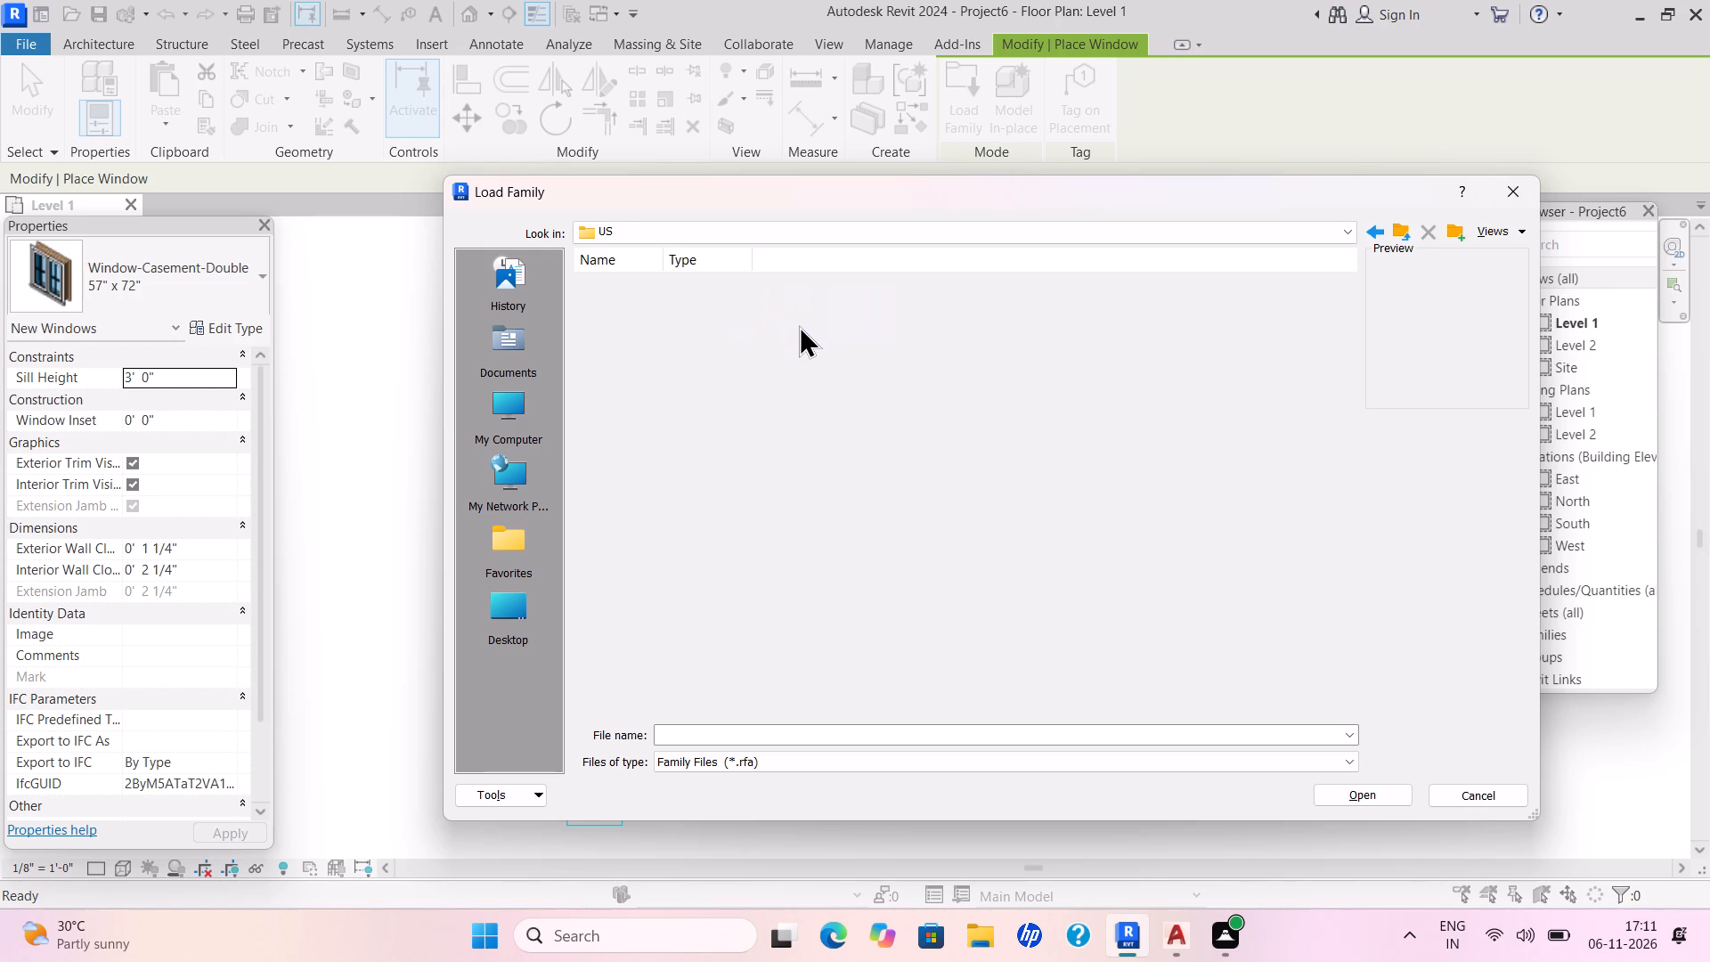
pyautogui.doubleClick(631, 330)
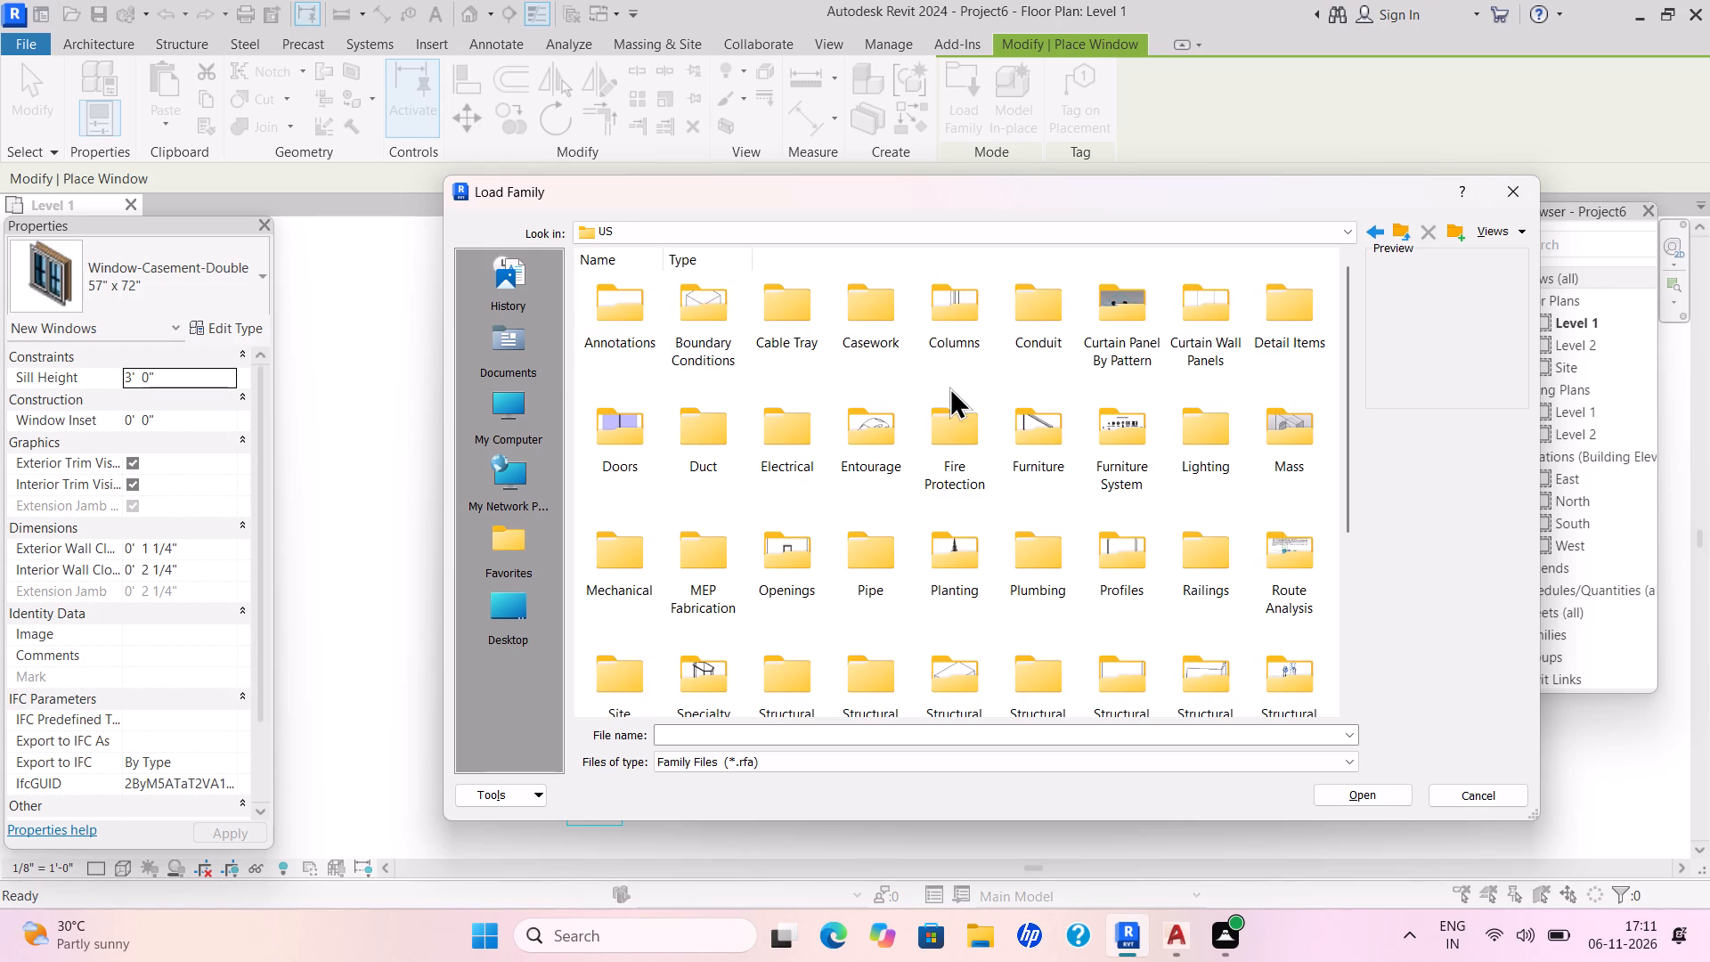
# Load the Window-Louvers family from the US library's Windows folder.
pyautogui.scroll(1, 1087, 565)
pyautogui.scroll(-2, 1087, 566)
pyautogui.scroll(2, 1085, 573)
pyautogui.scroll(-1, 1076, 603)
pyautogui.scroll(2, 1076, 604)
pyautogui.scroll(-1, 1076, 604)
pyautogui.scroll(1, 1076, 604)
pyautogui.scroll(-1, 1076, 604)
pyautogui.scroll(1, 1076, 604)
pyautogui.scroll(-3, 1076, 604)
pyautogui.scroll(1, 1076, 604)
pyautogui.scroll(-2, 1076, 604)
pyautogui.scroll(2, 1076, 604)
pyautogui.scroll(-1, 1075, 614)
pyautogui.scroll(1, 1075, 614)
pyautogui.scroll(-1, 1075, 614)
pyautogui.scroll(1, 1075, 615)
pyautogui.scroll(-1, 1093, 617)
pyautogui.scroll(3, 1111, 619)
pyautogui.scroll(-1, 1127, 624)
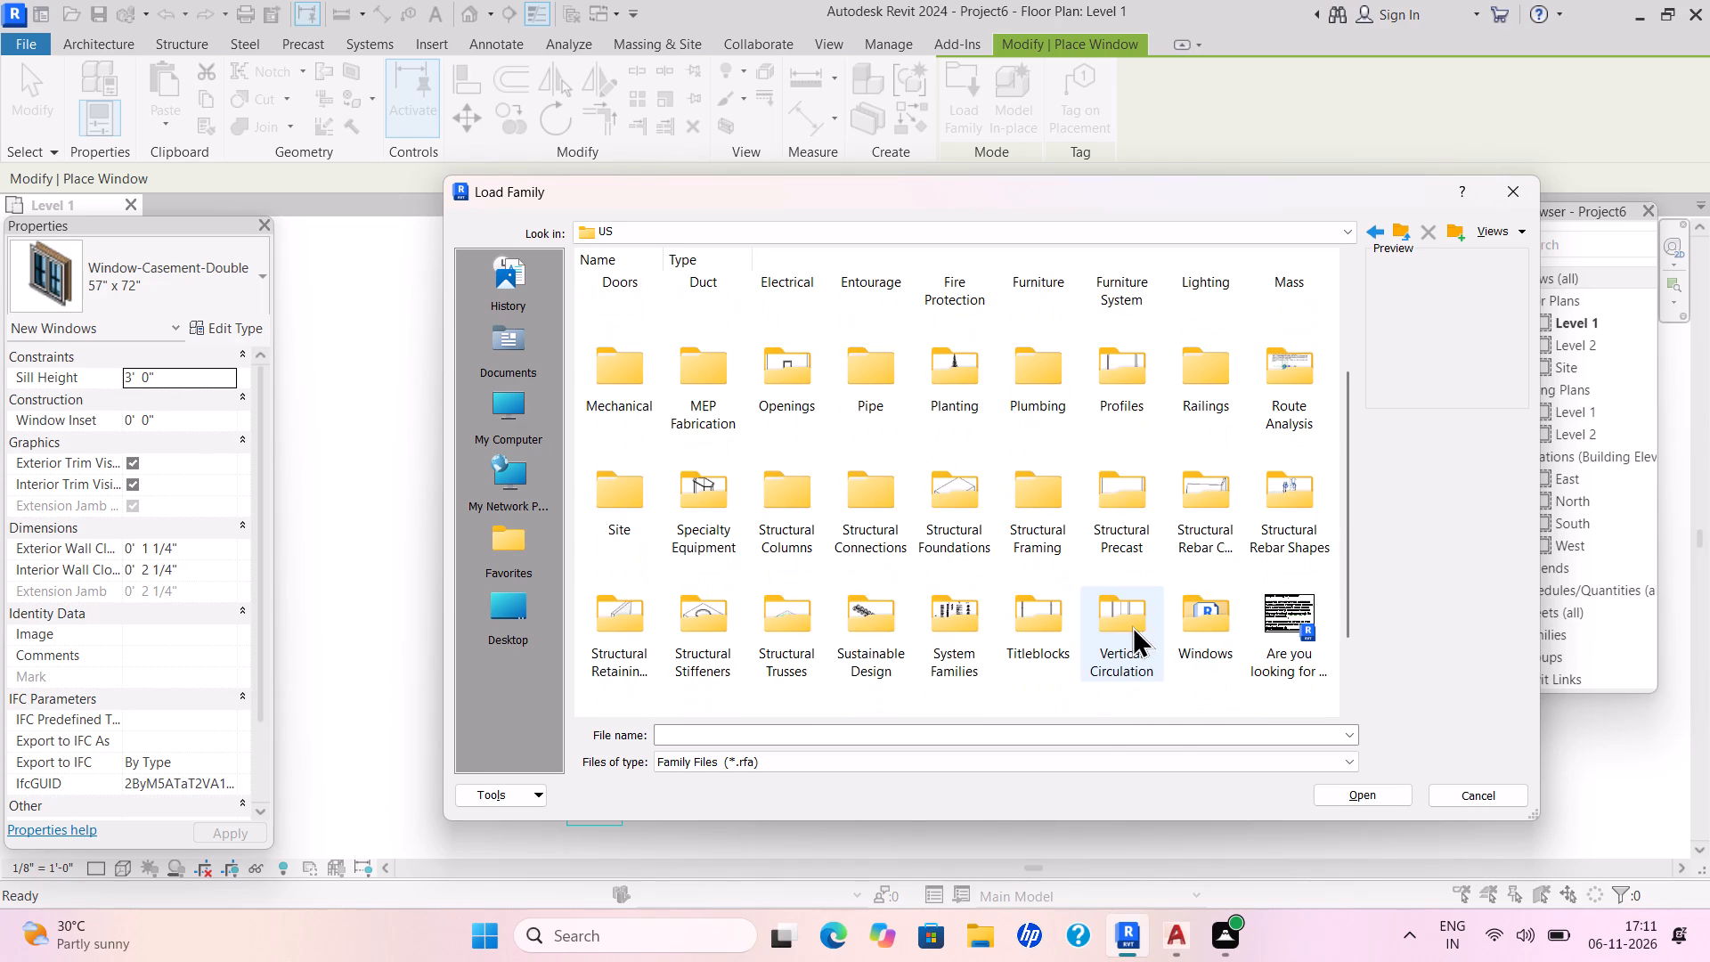
pyautogui.doubleClick(1205, 633)
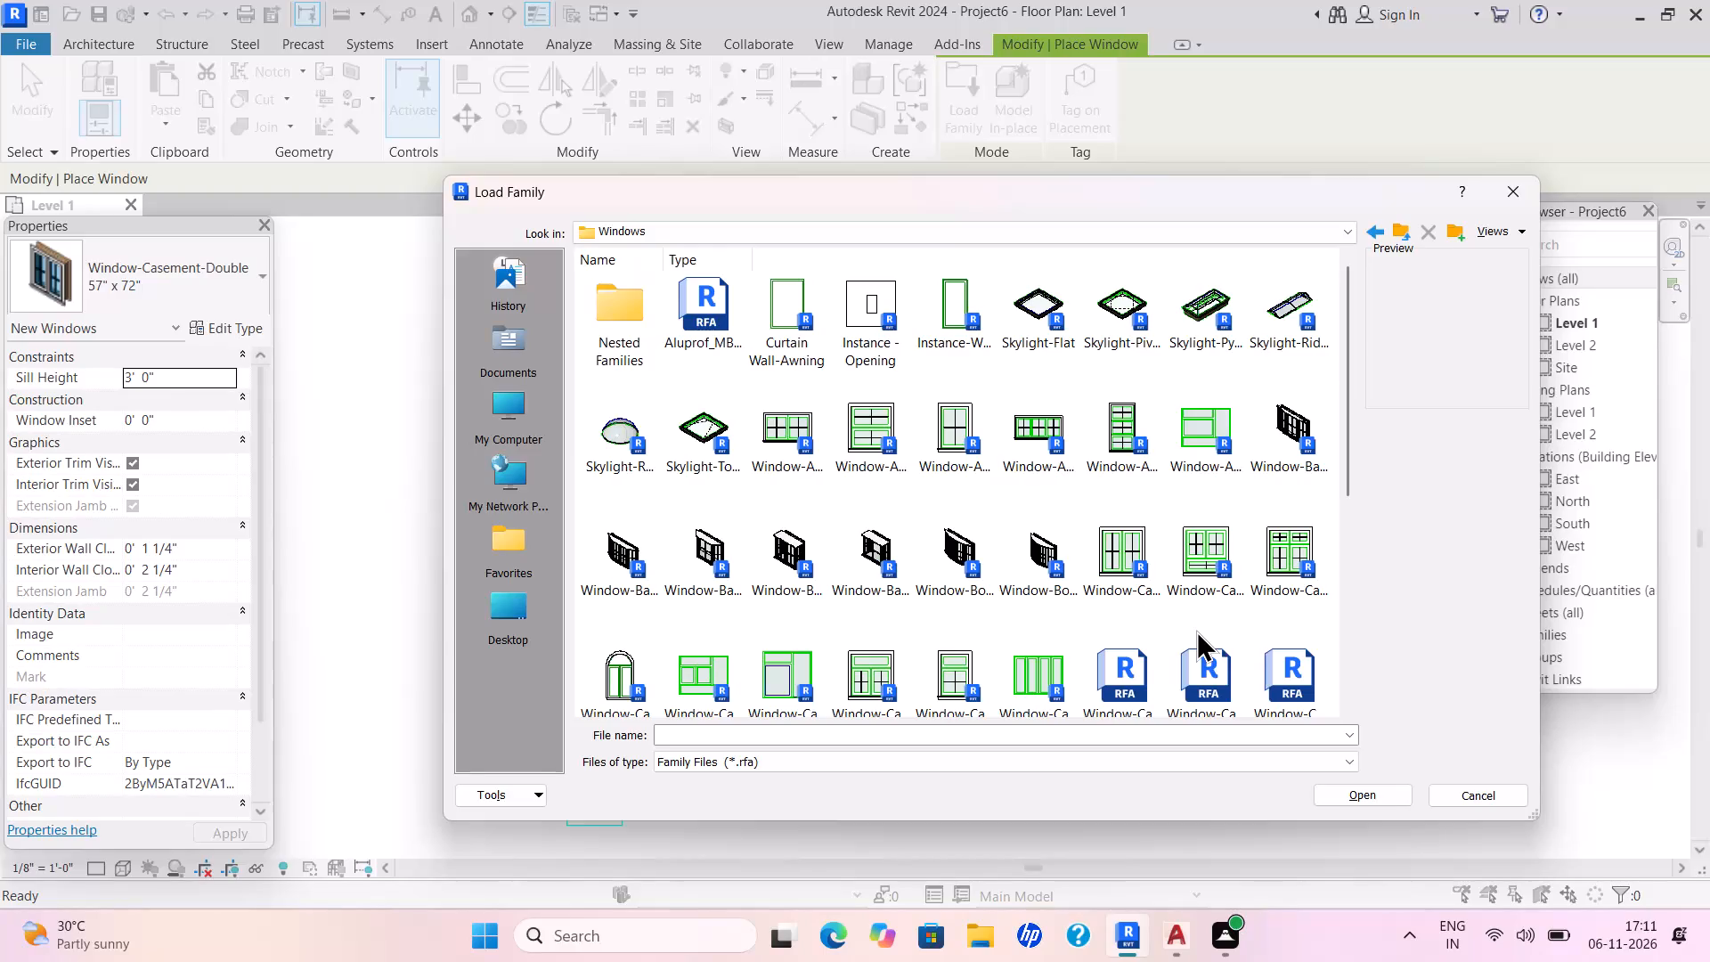
pyautogui.scroll(1, 1225, 522)
pyautogui.scroll(-1, 1222, 551)
pyautogui.scroll(1, 1222, 553)
pyautogui.scroll(-1, 1222, 562)
pyautogui.scroll(2, 1225, 567)
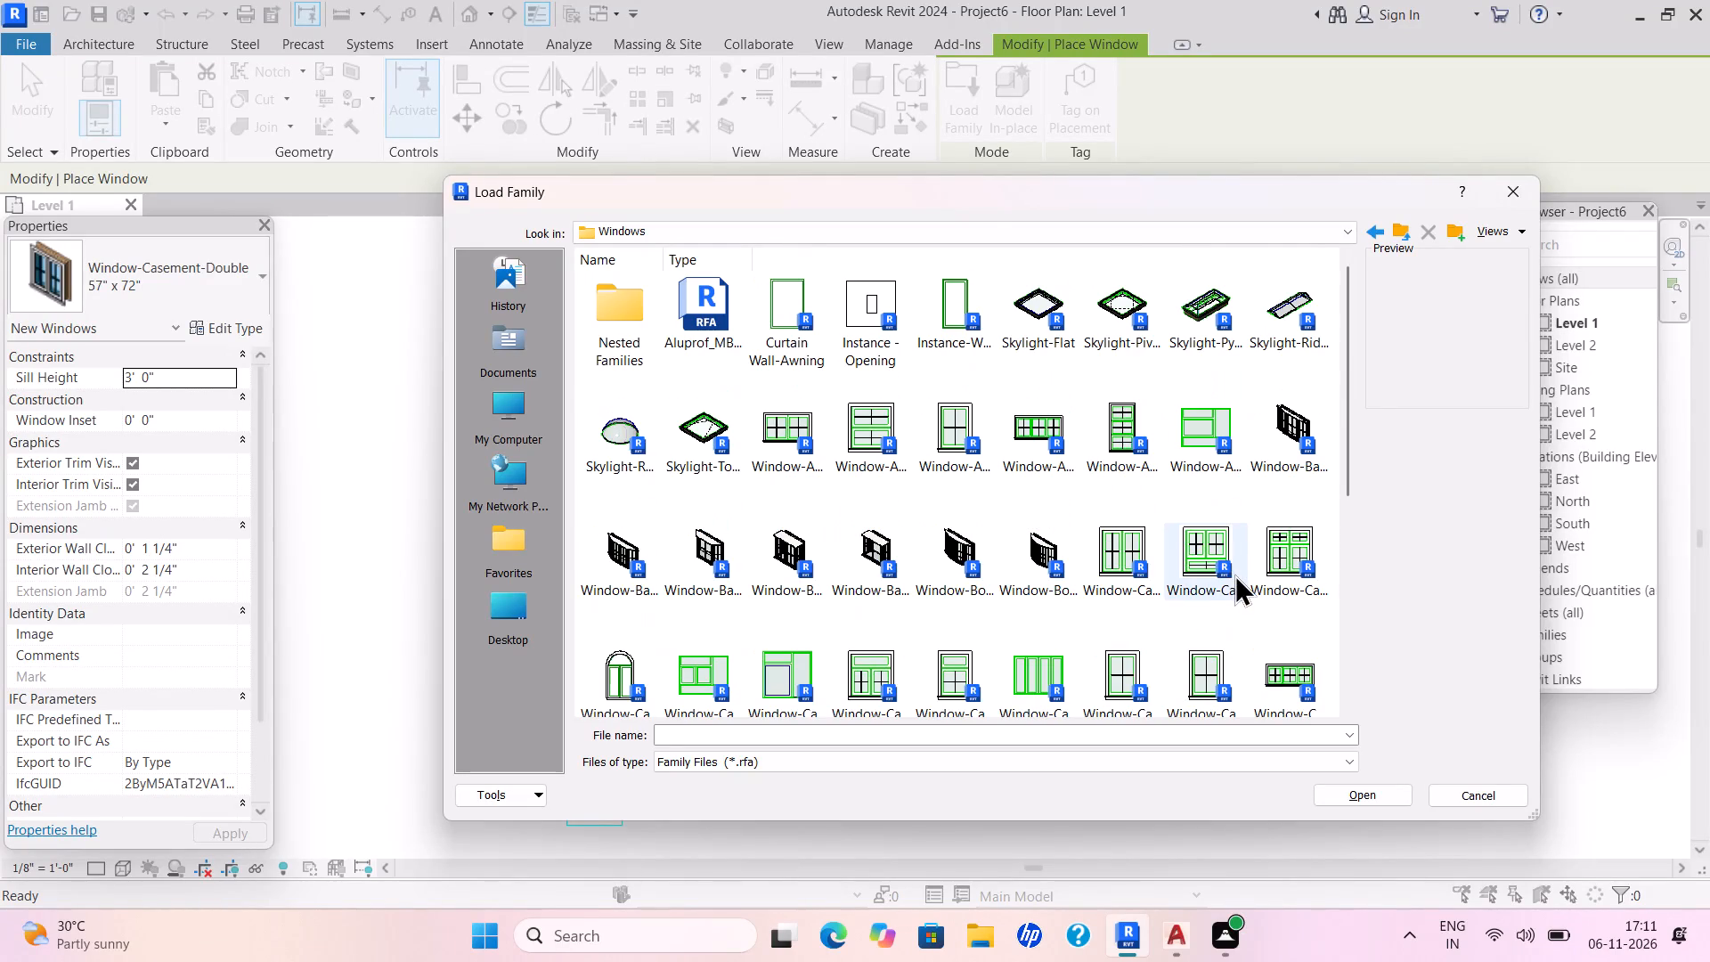
pyautogui.scroll(3, 1256, 597)
pyautogui.scroll(-4, 1262, 617)
pyautogui.doubleClick(1294, 530)
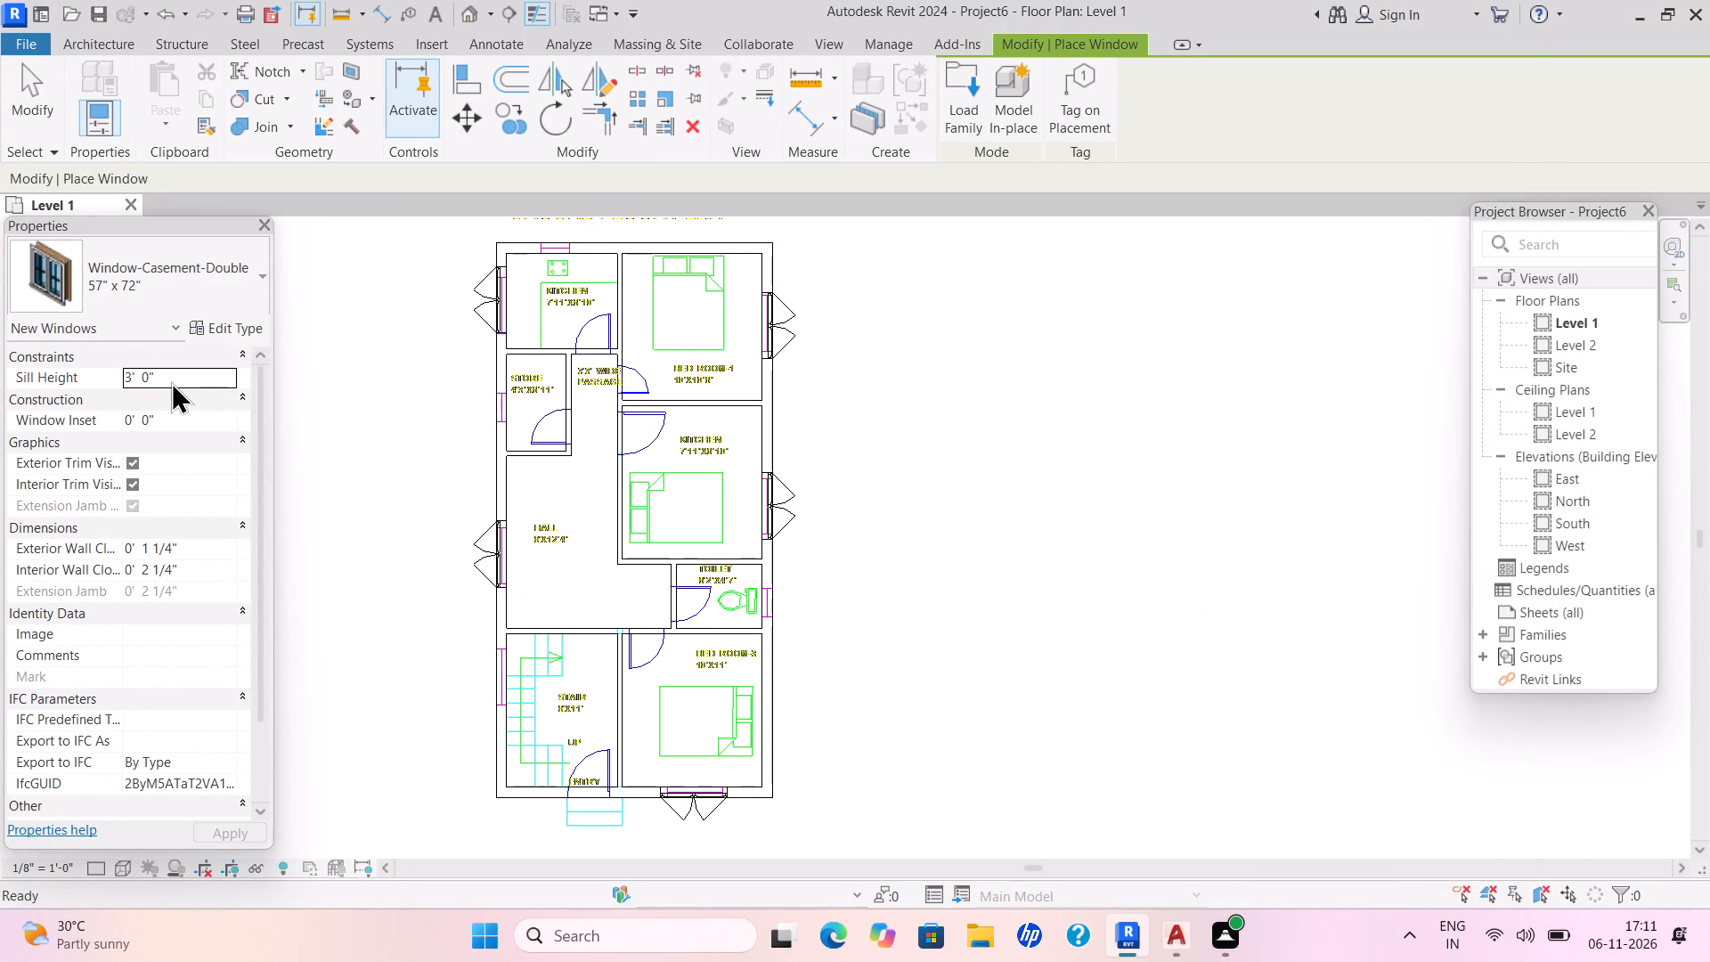
# Place Window-Louvers 24" x 24" windows with a 7' sill height in the exterior walls at the kitchen top, store and toilet CAD marks.
pyautogui.click(171, 381)
pyautogui.press('BackSpace')
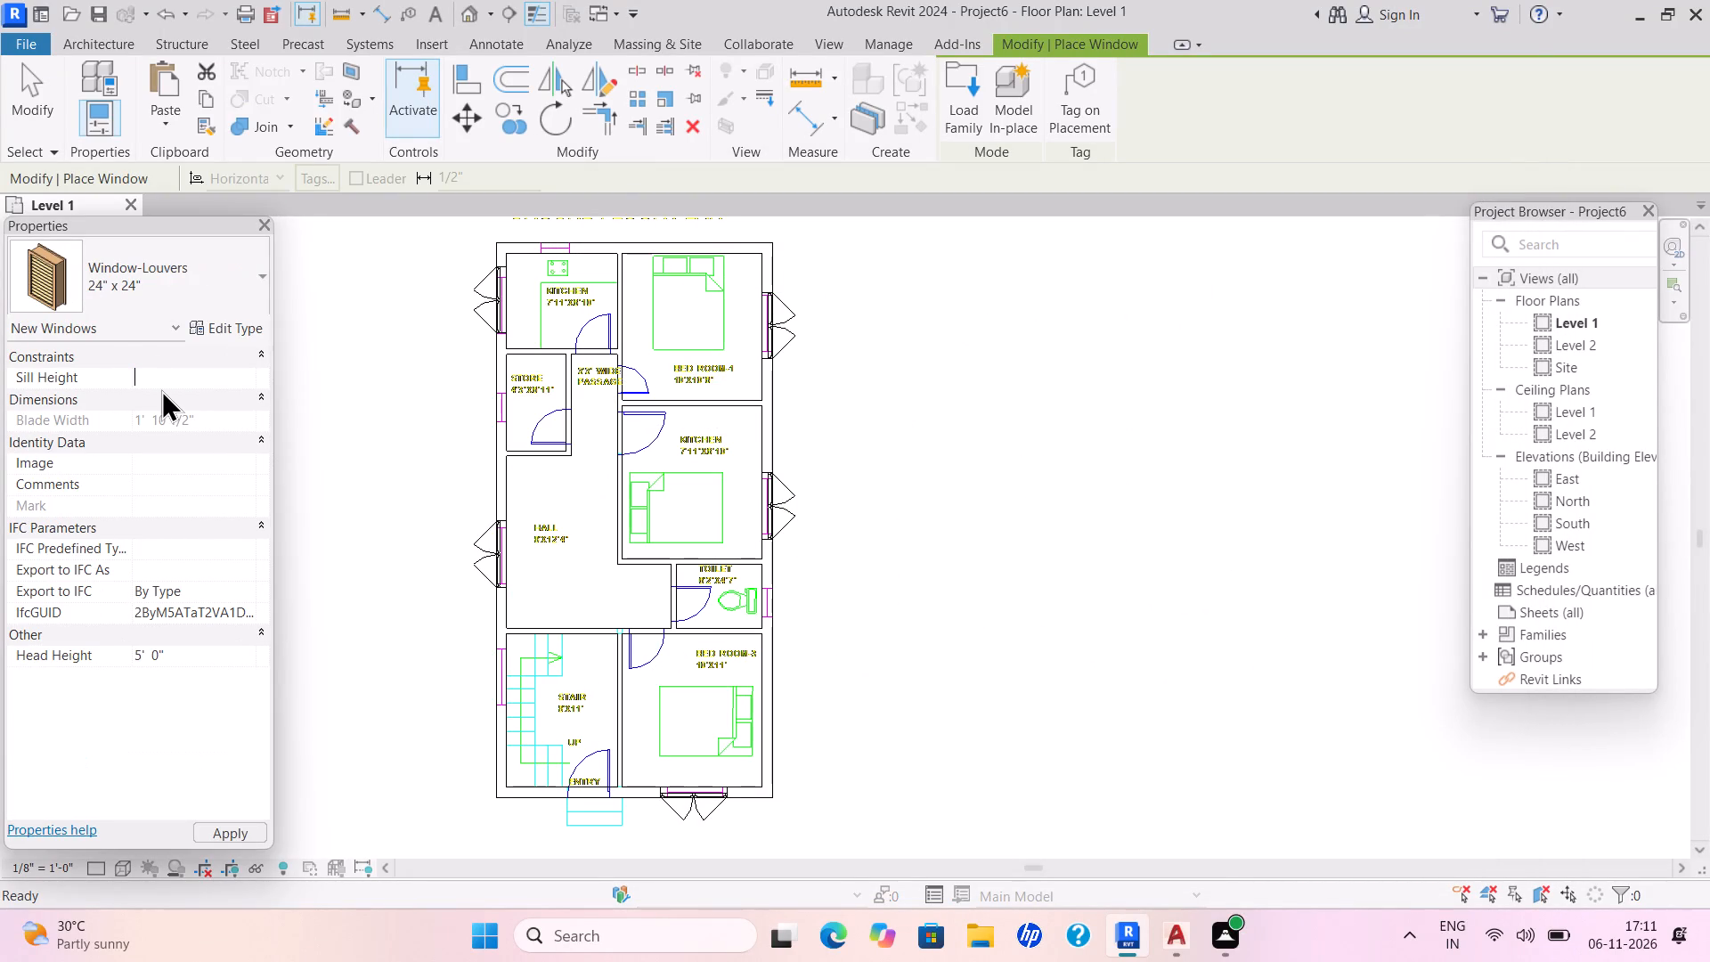
pyautogui.write("7'")
pyautogui.press('Return')
pyautogui.click(555, 252)
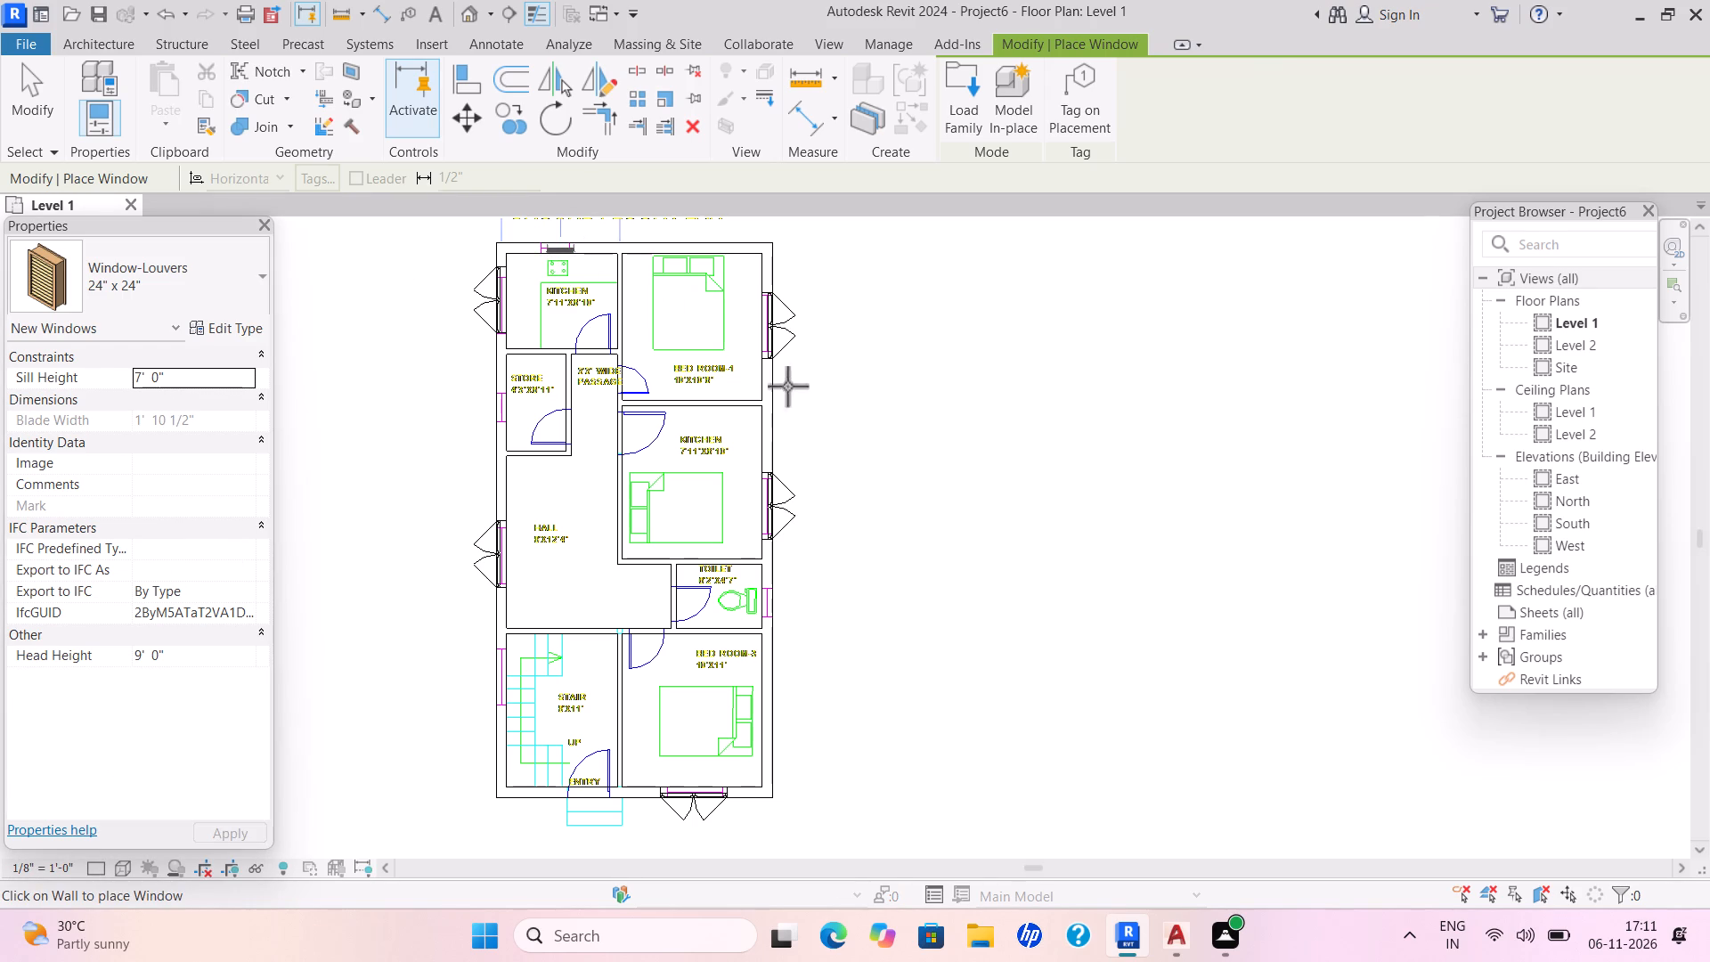
pyautogui.click(495, 408)
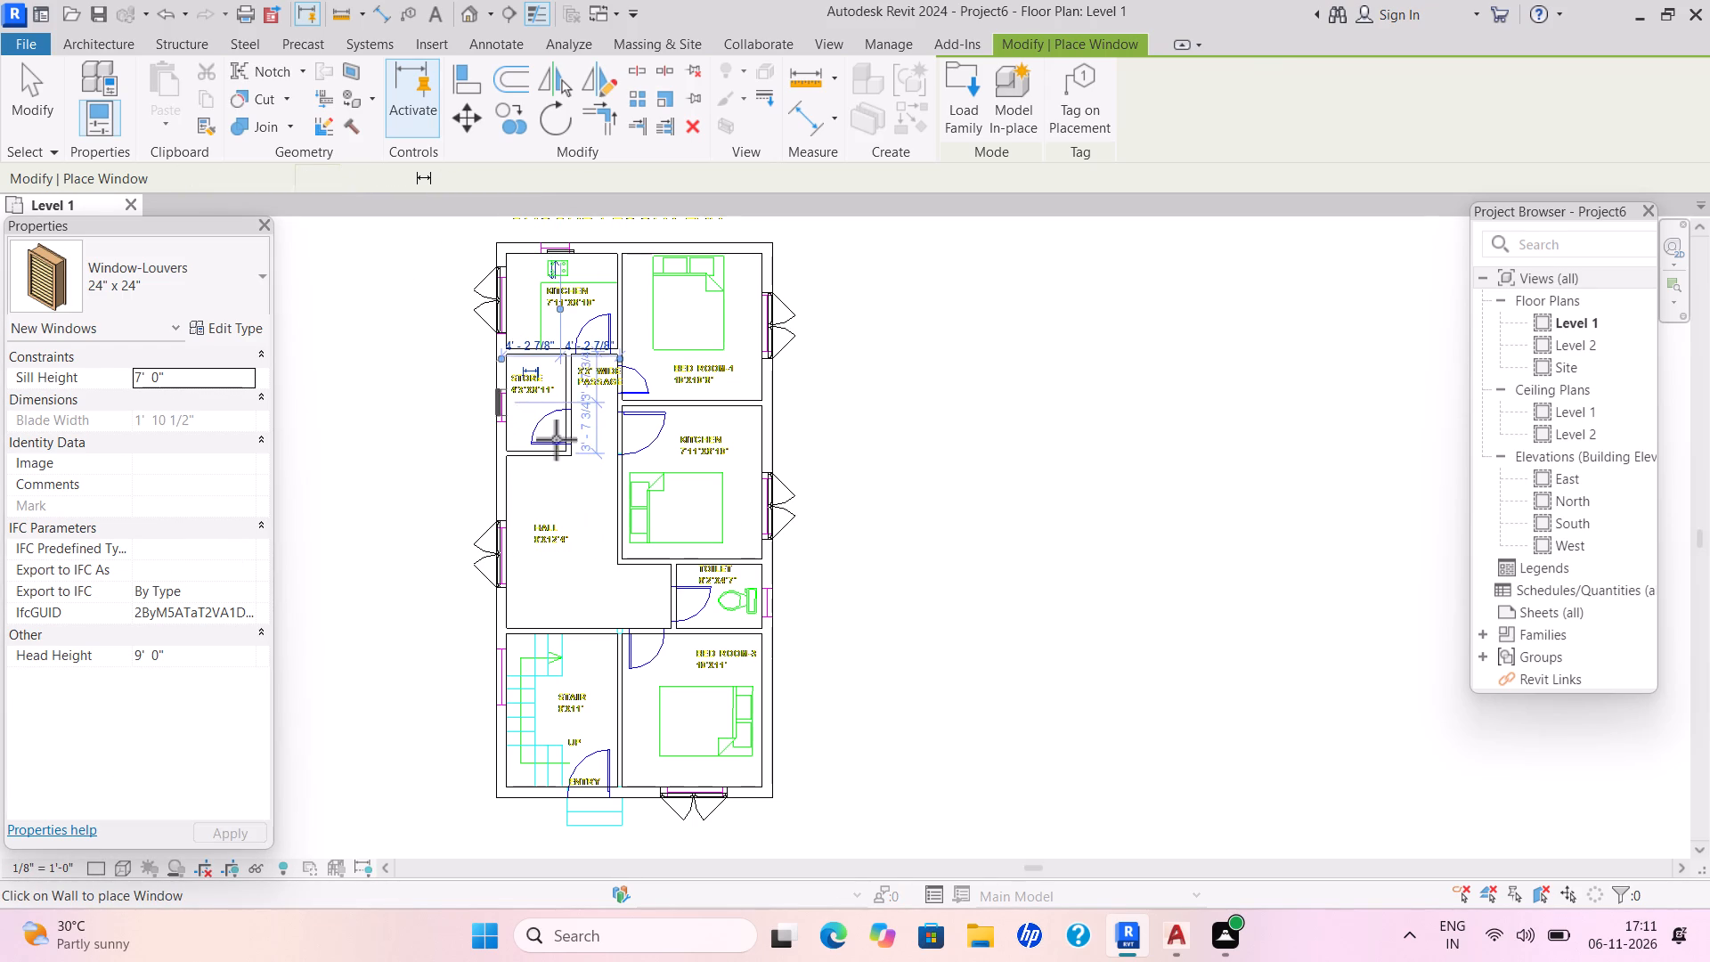
pyautogui.click(761, 601)
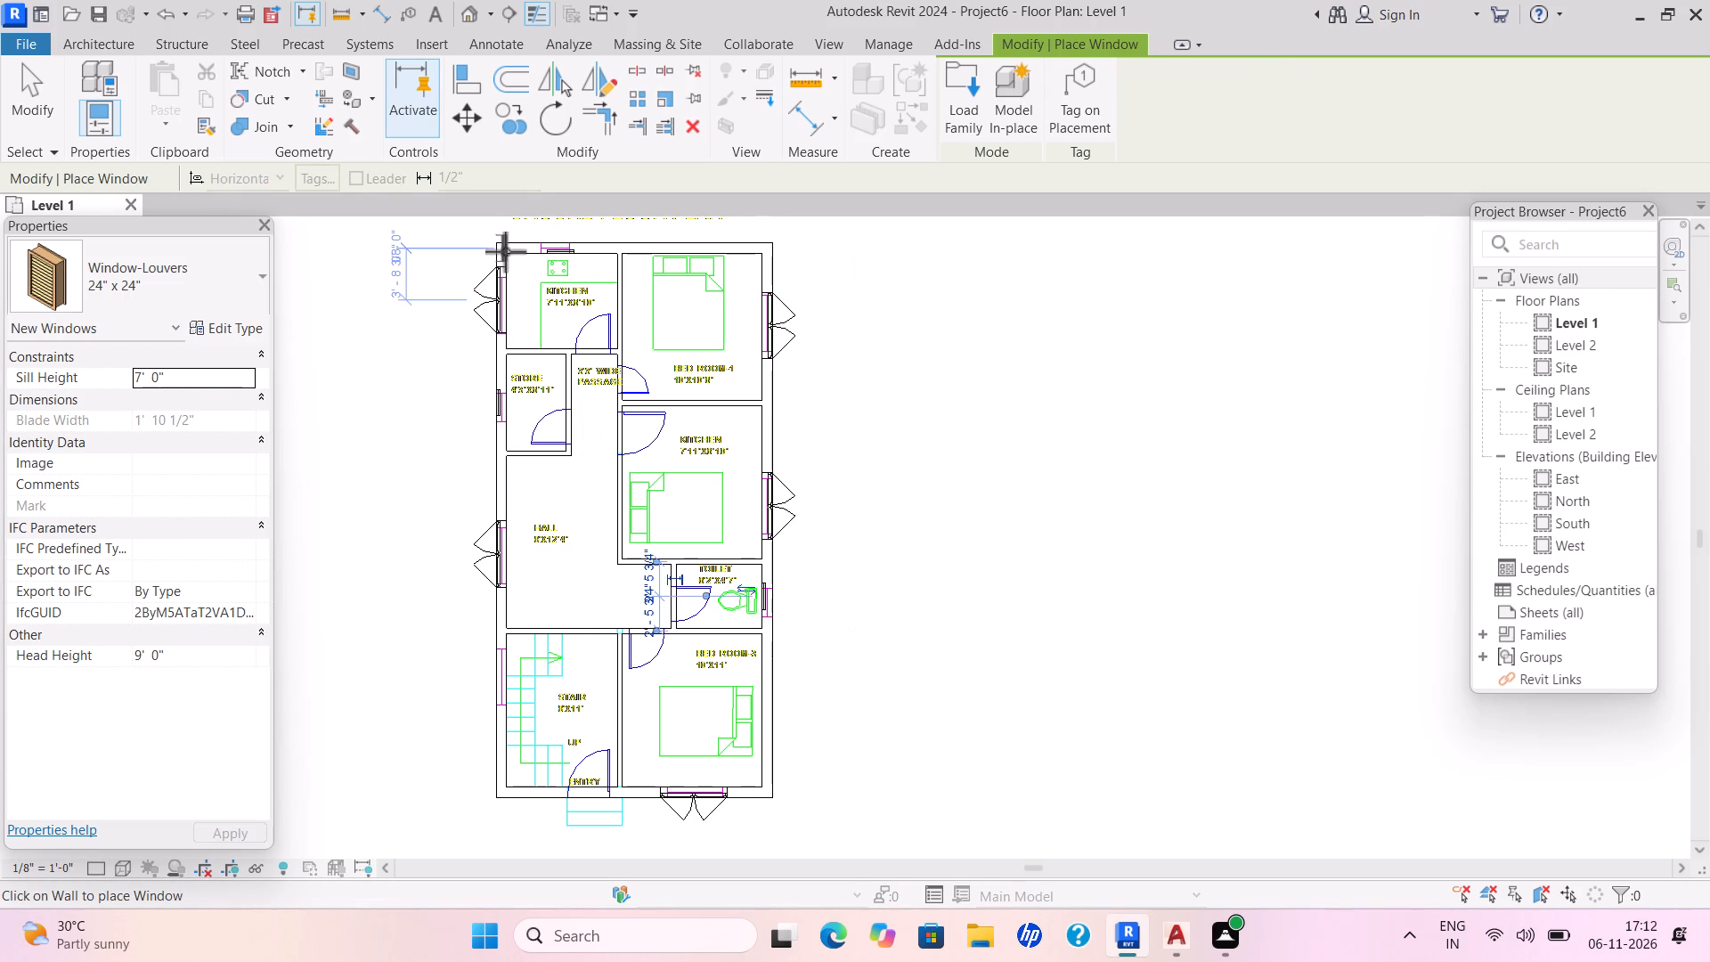
pyautogui.press('Escape')
pyautogui.press('Escape')
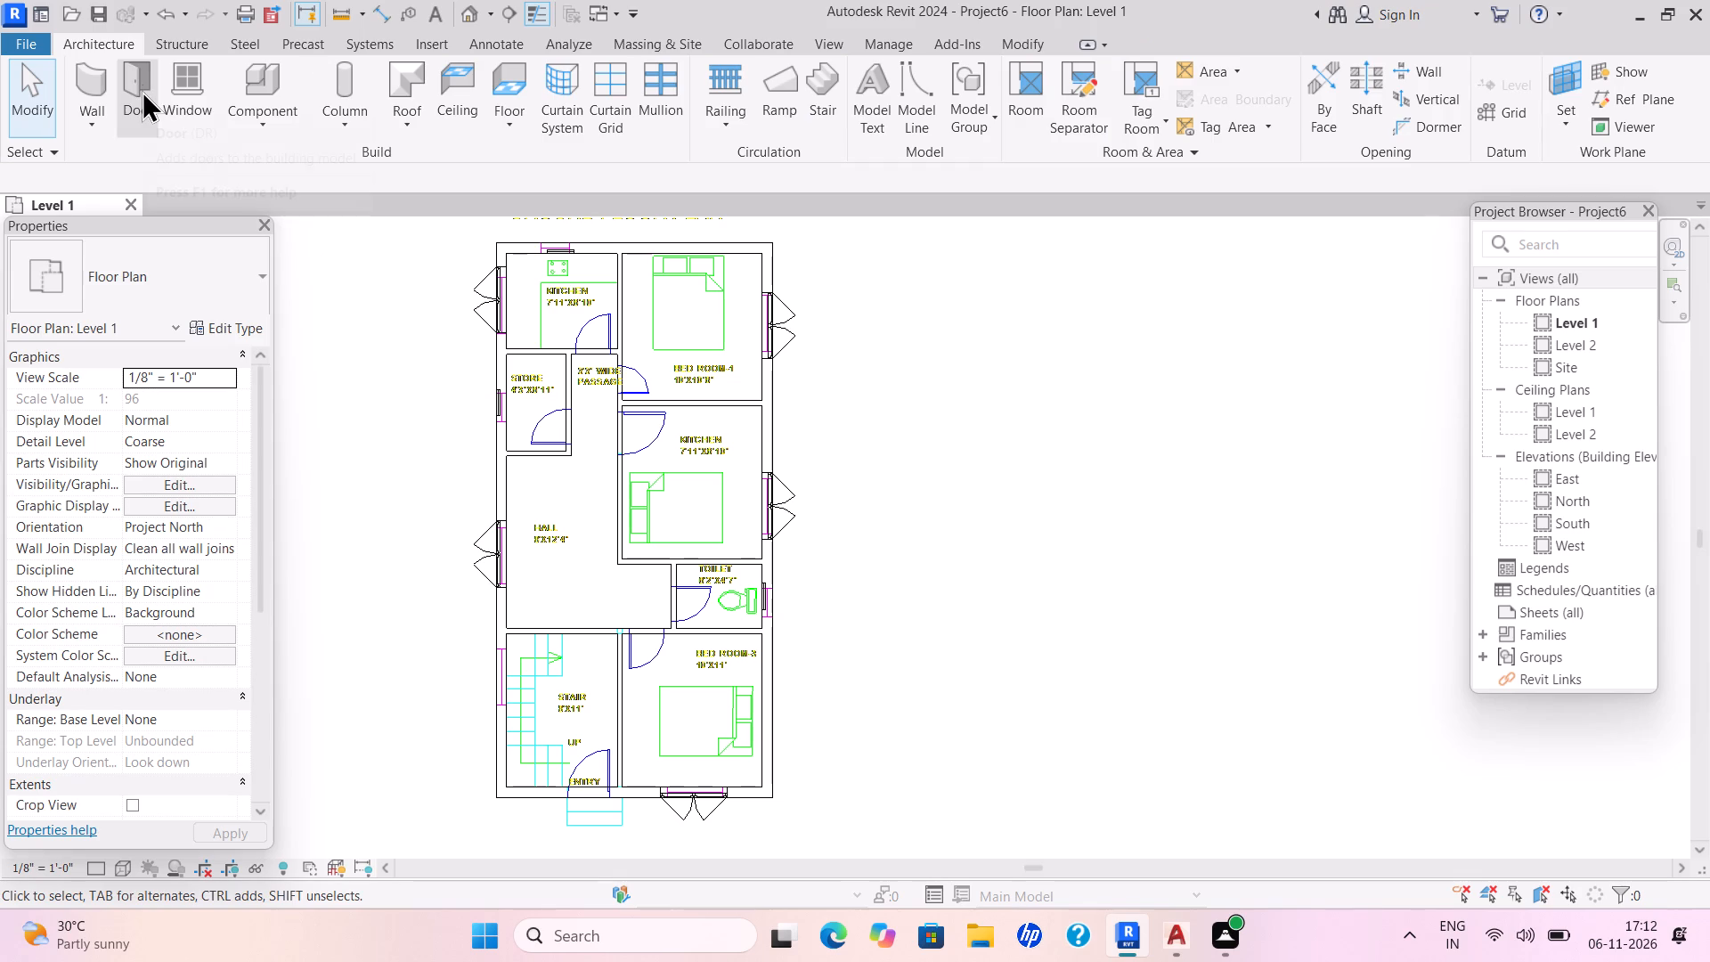
# Place Single-Flush 36" x 84" doors at the top kitchen, middle bedroom, bedroom 3 and porch entrance, matching the CAD door swings.
pyautogui.click(142, 90)
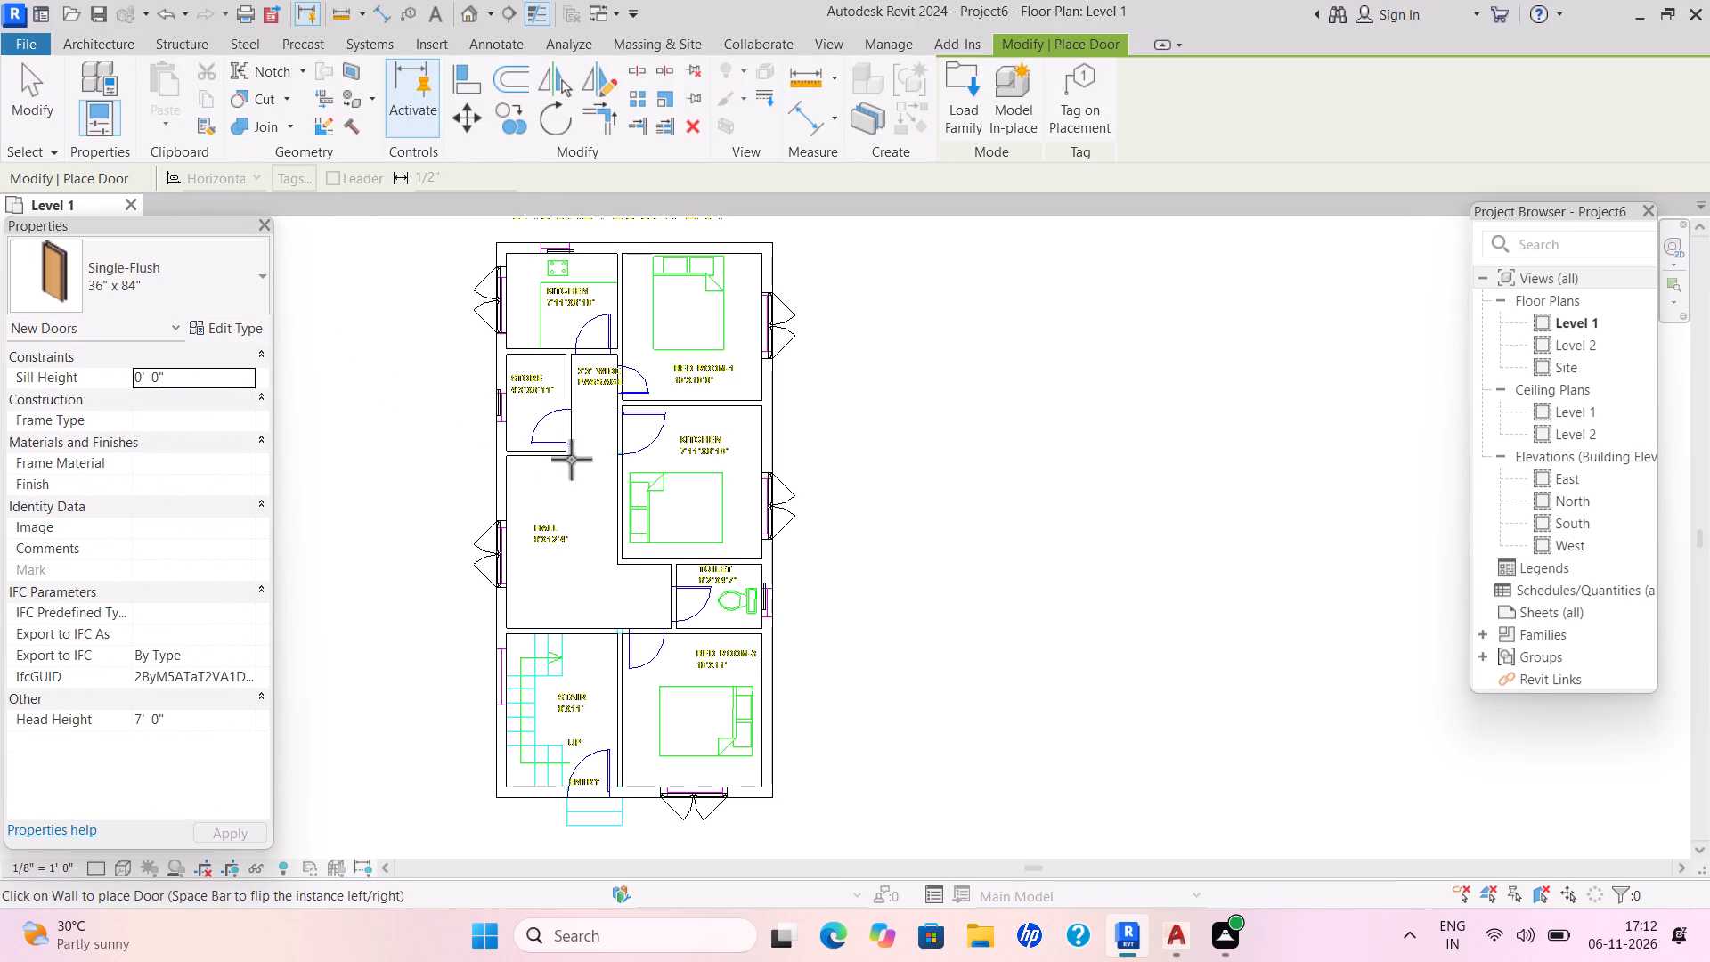
pyautogui.click(598, 346)
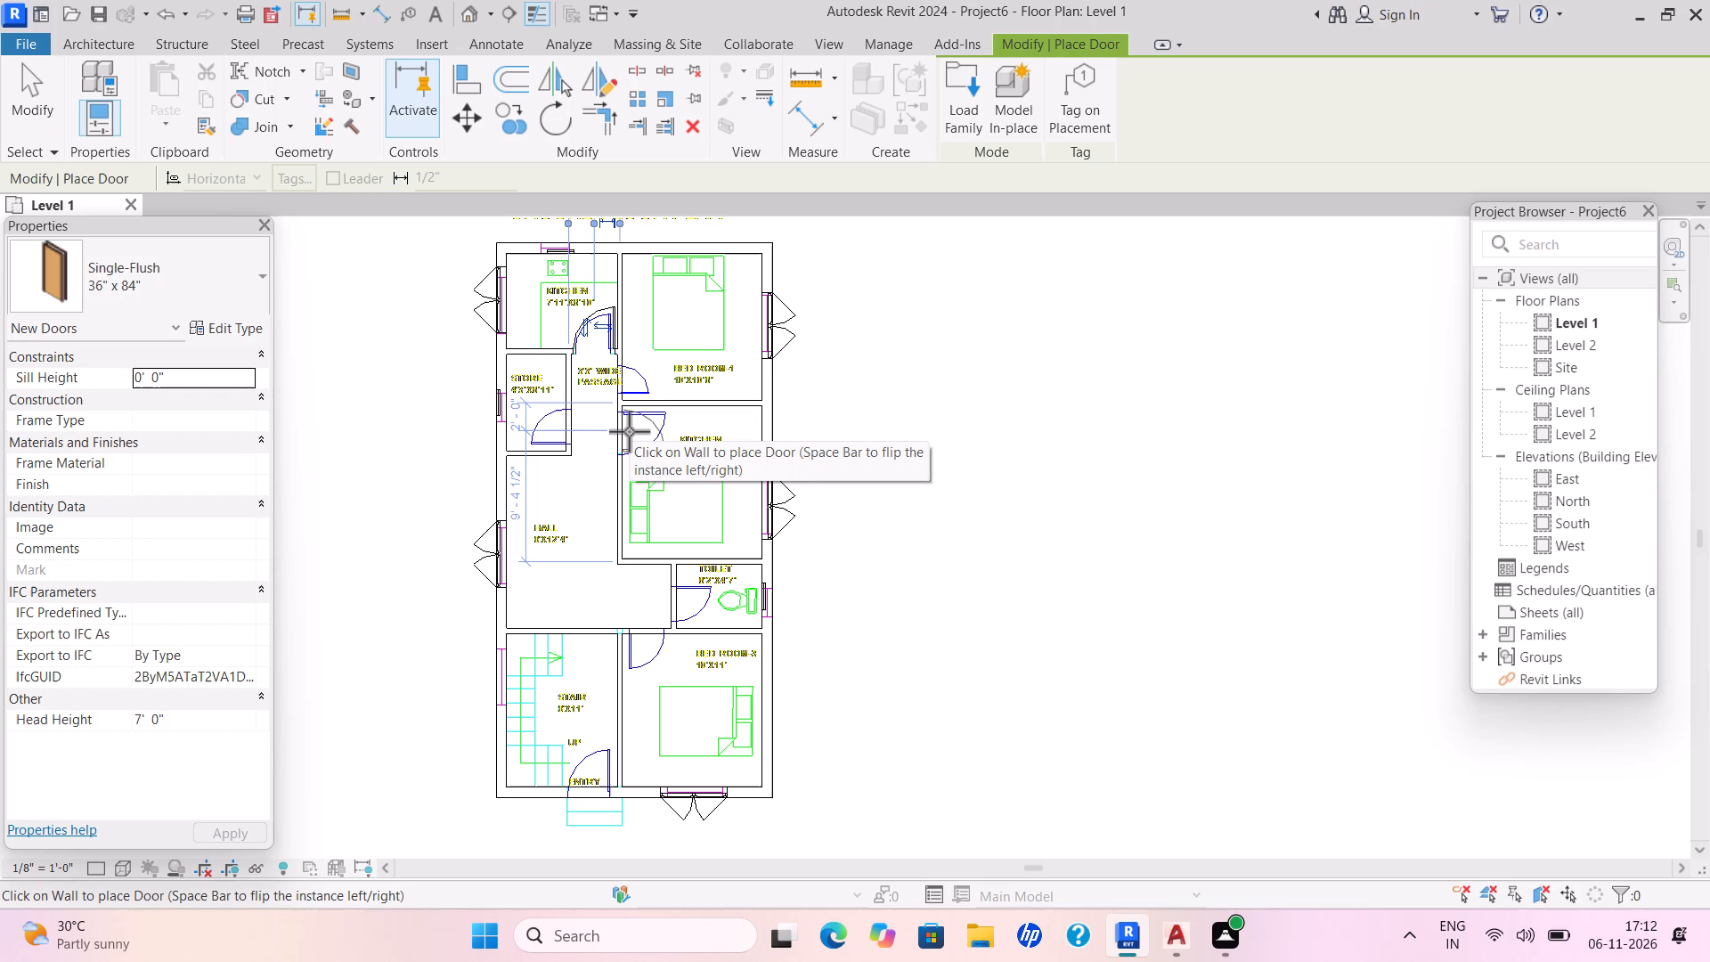
pyautogui.press('space')
pyautogui.click(629, 431)
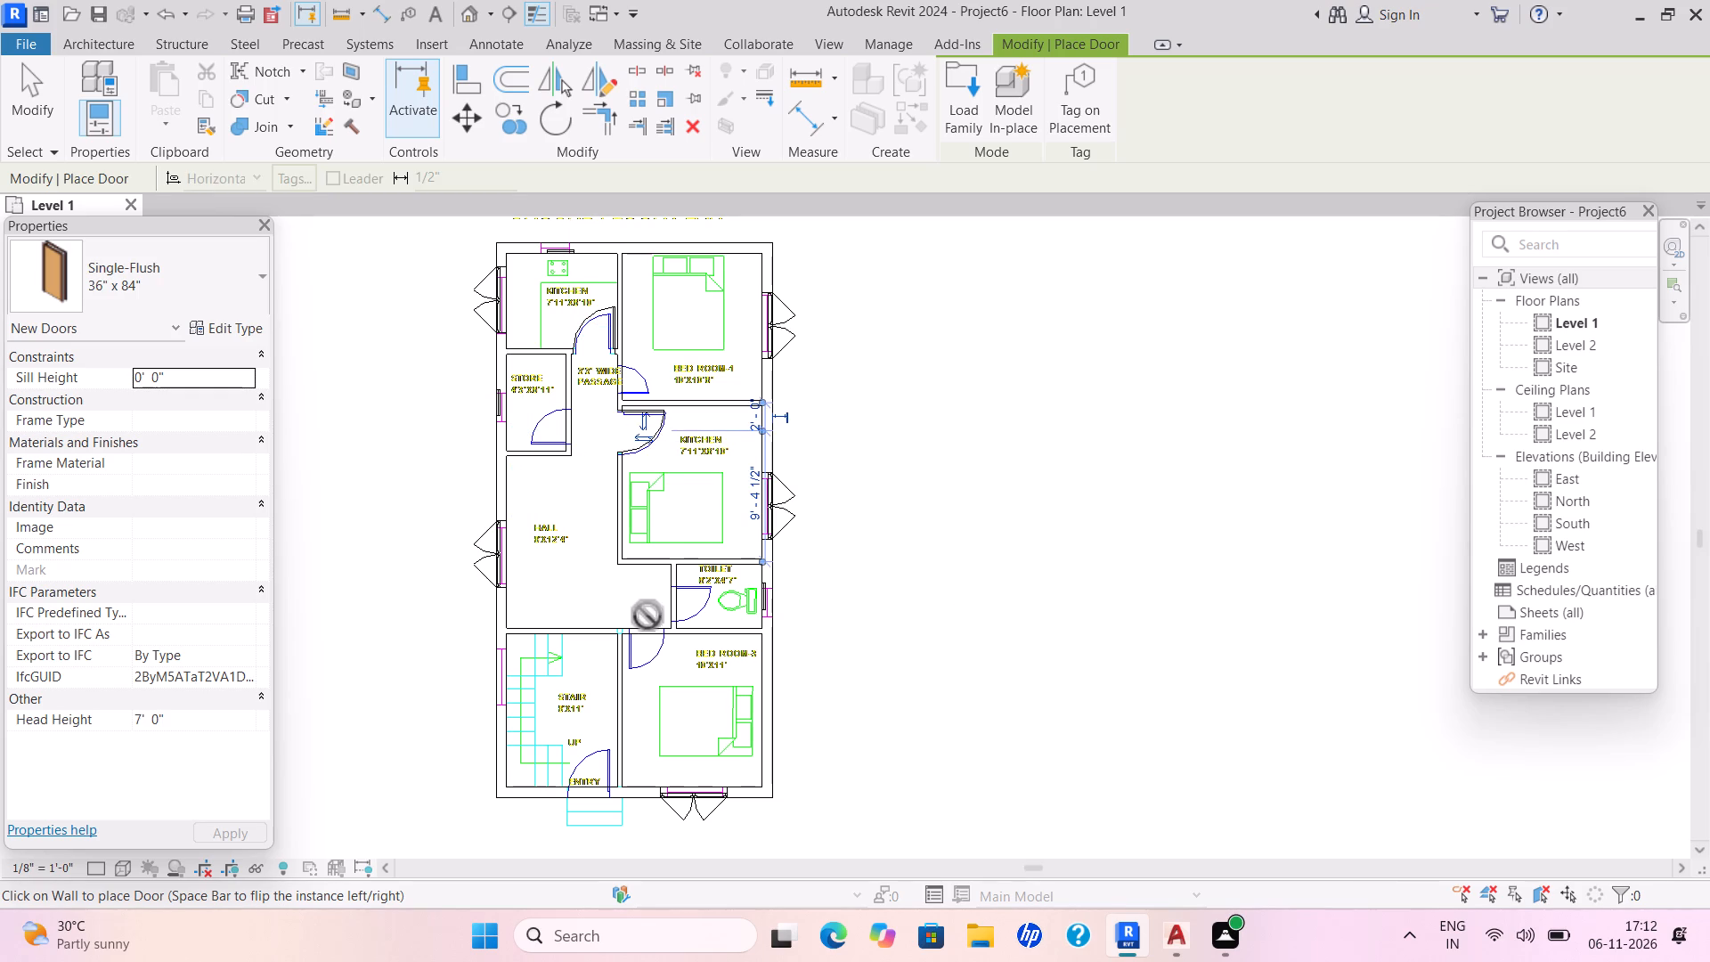
pyautogui.press('space')
pyautogui.click(644, 633)
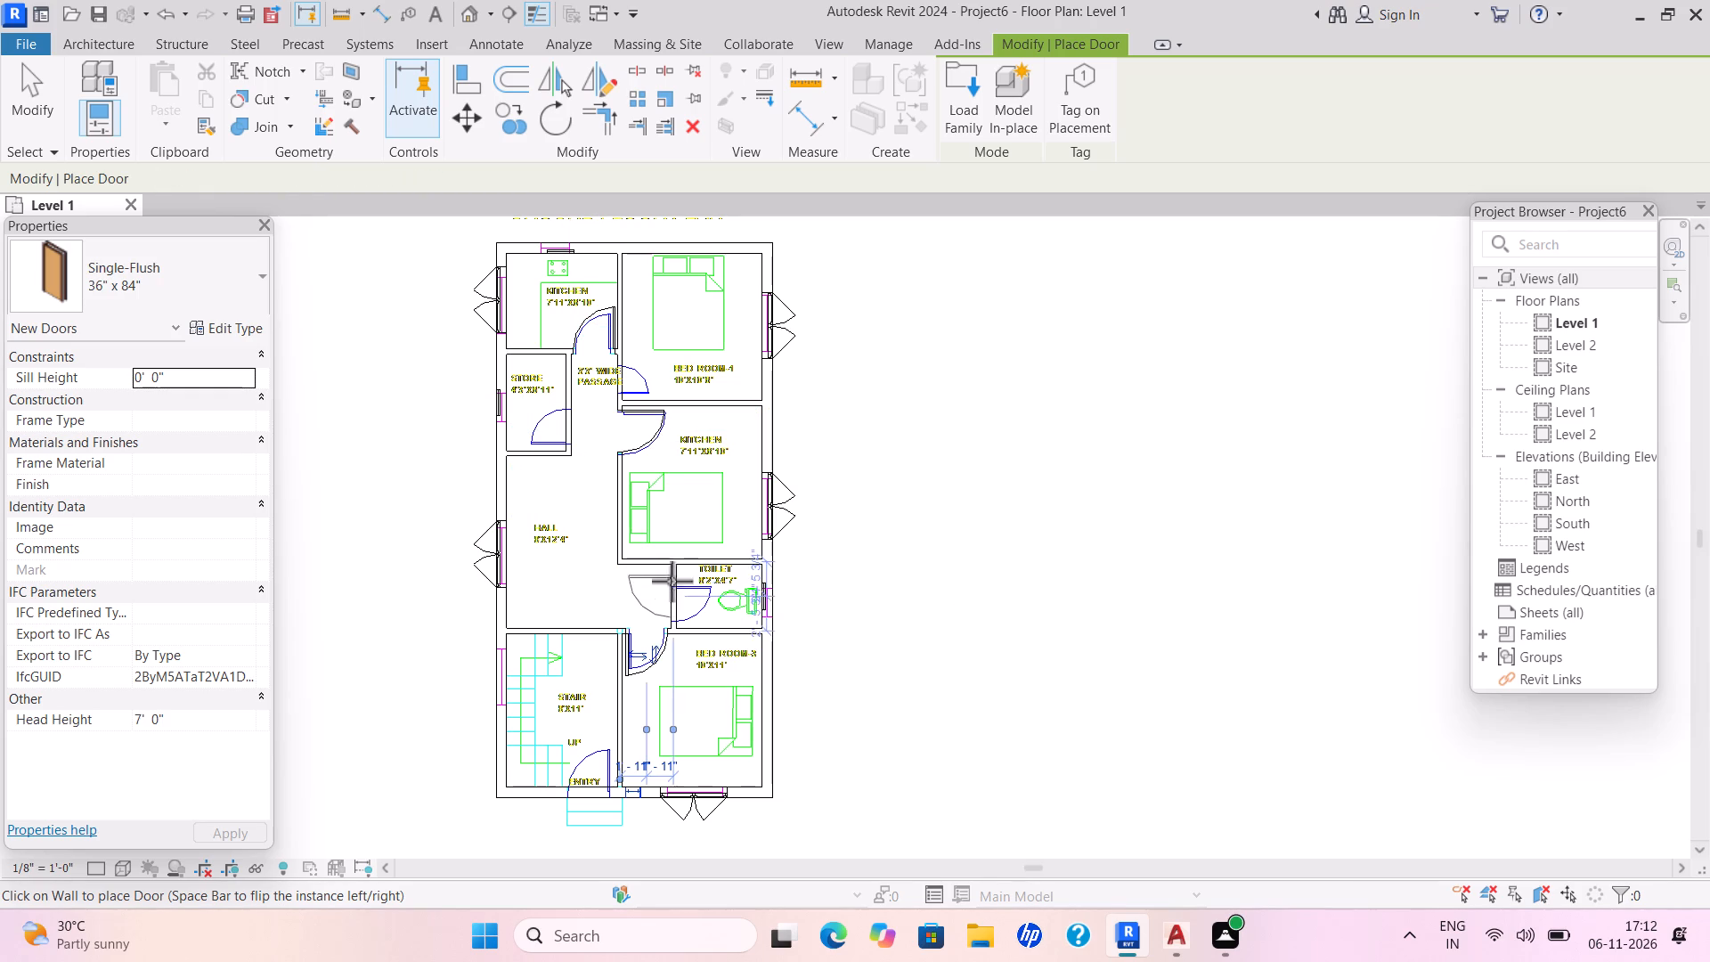
pyautogui.click(588, 786)
# Place Single-Flush 36" x 80" doors at the store, bedroom 1 and toilet over the CAD door marks, and end door placement.
pyautogui.click(260, 271)
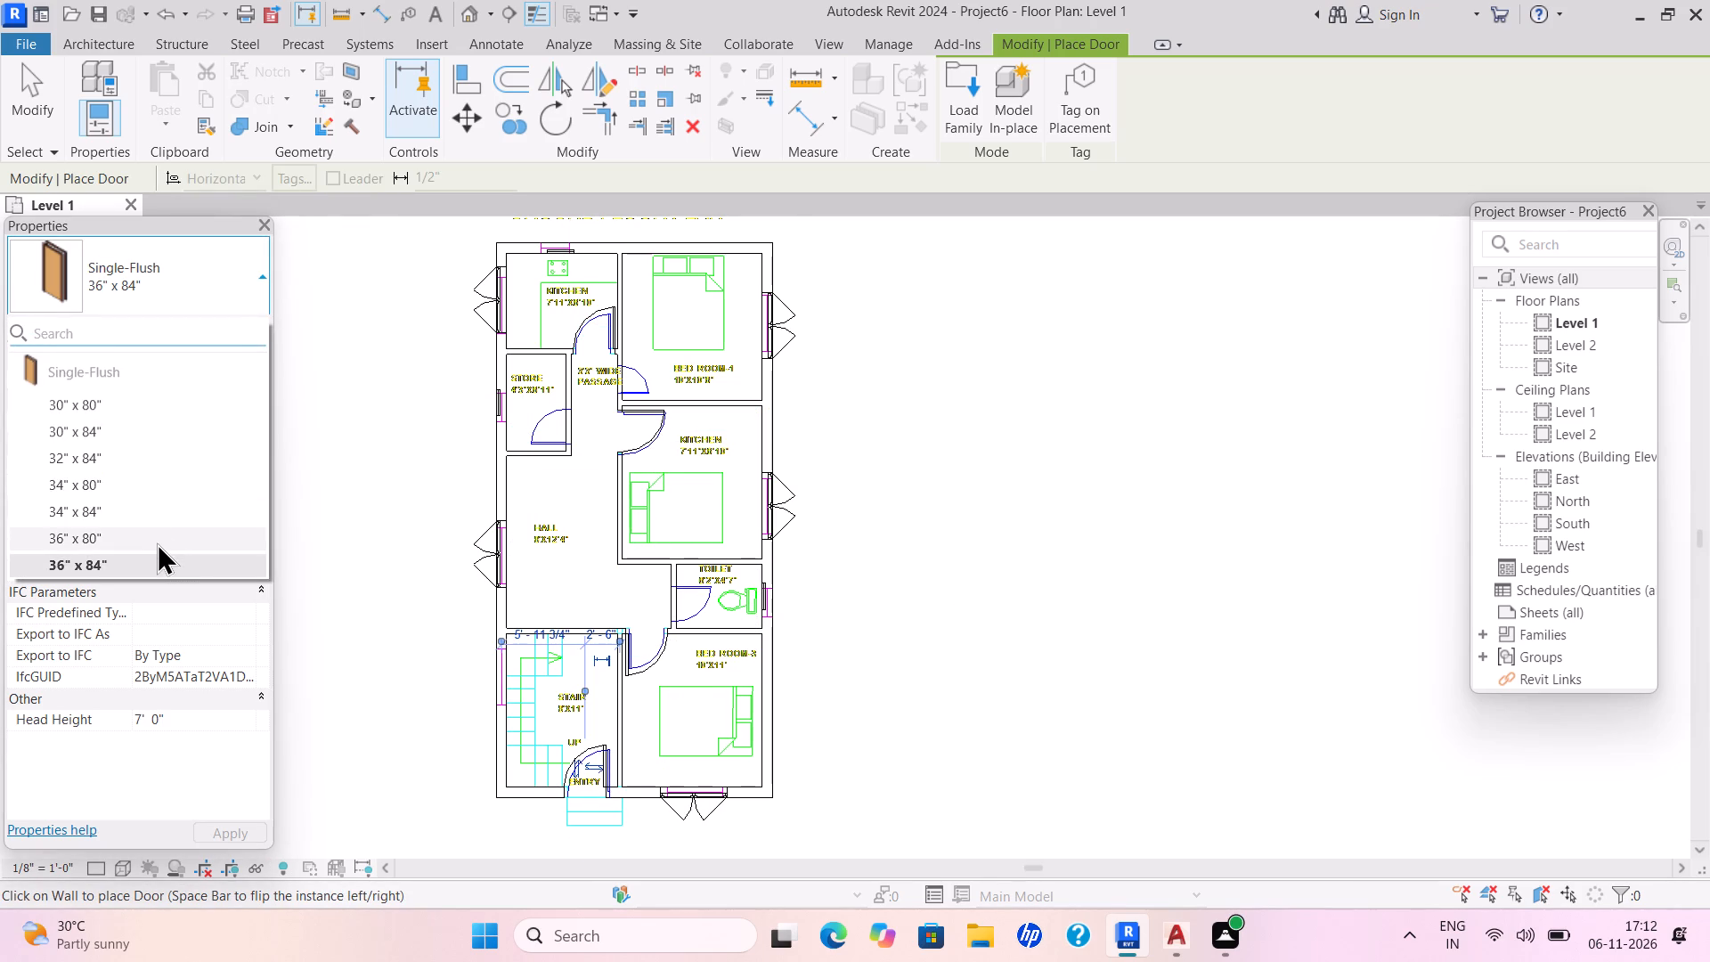
pyautogui.click(157, 541)
pyautogui.press('space')
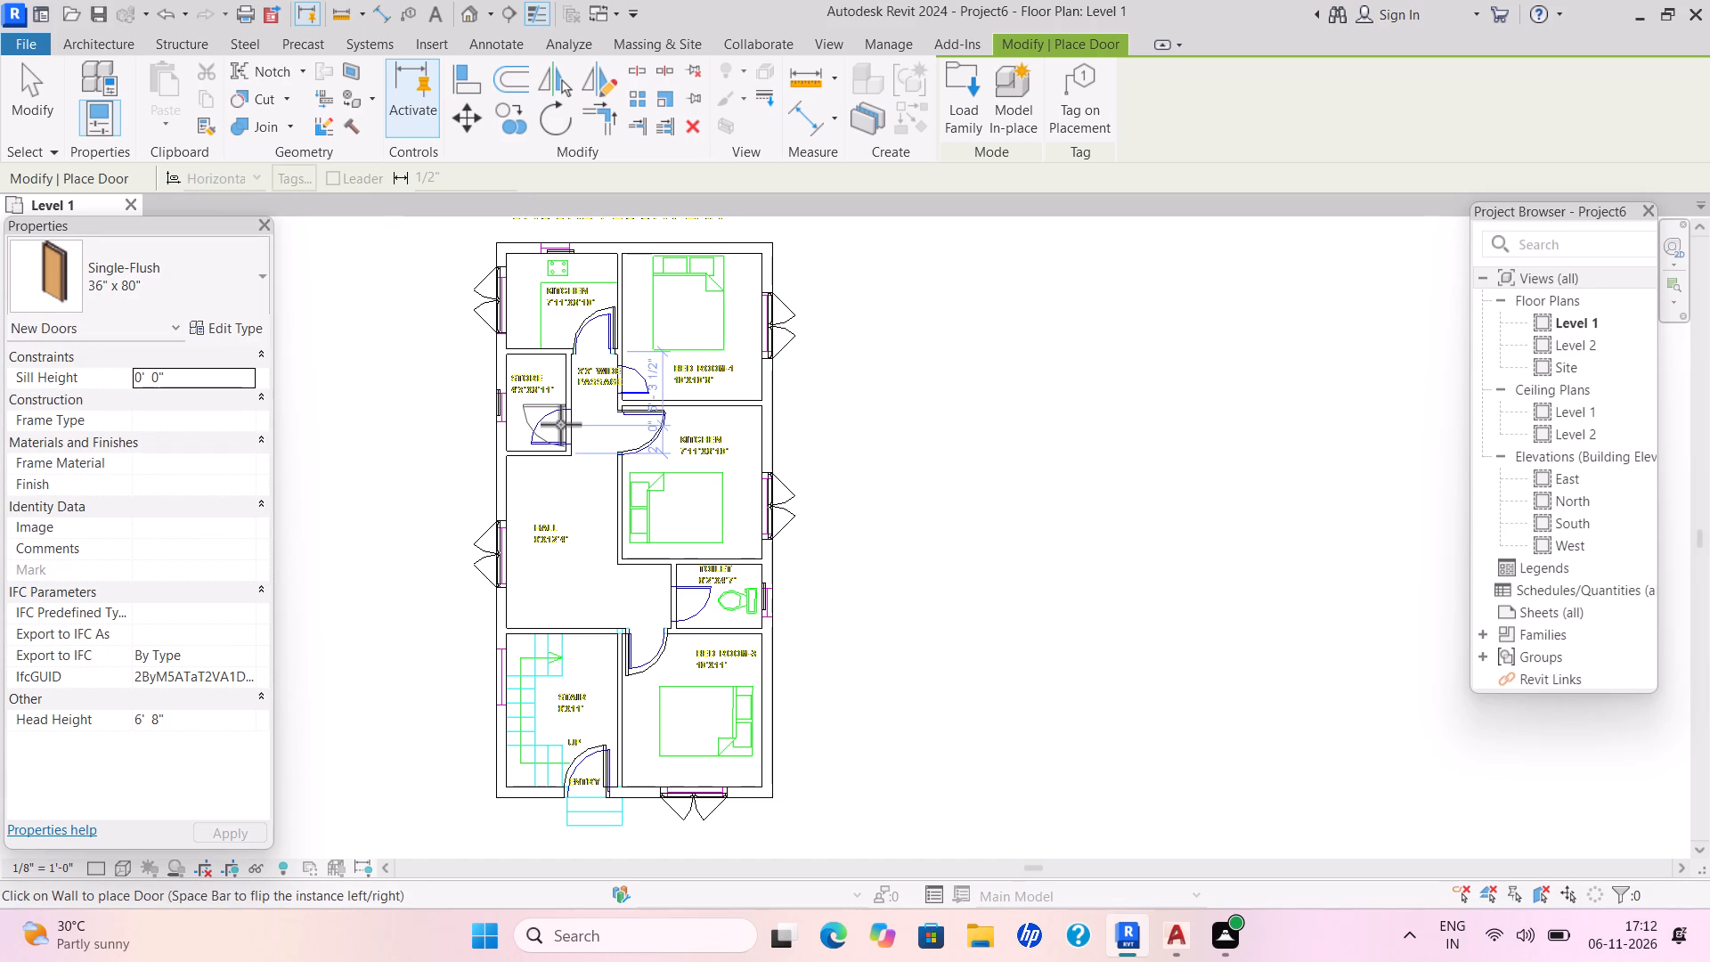
pyautogui.click(560, 424)
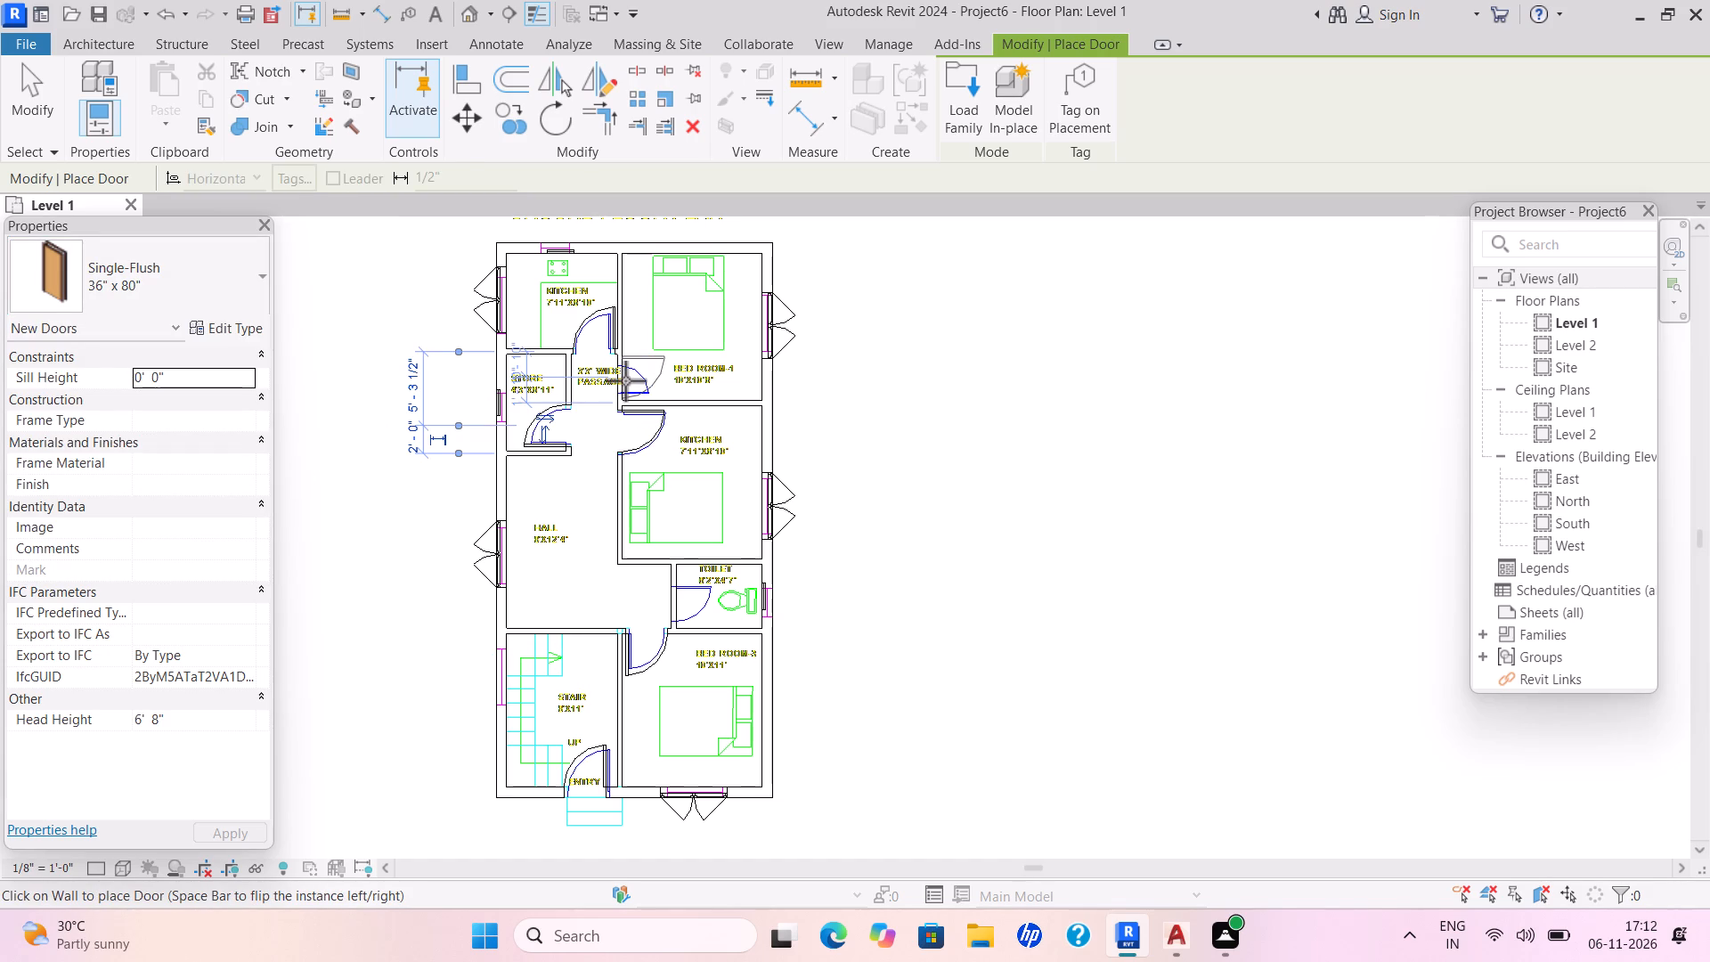
pyautogui.press('space')
pyautogui.click(625, 380)
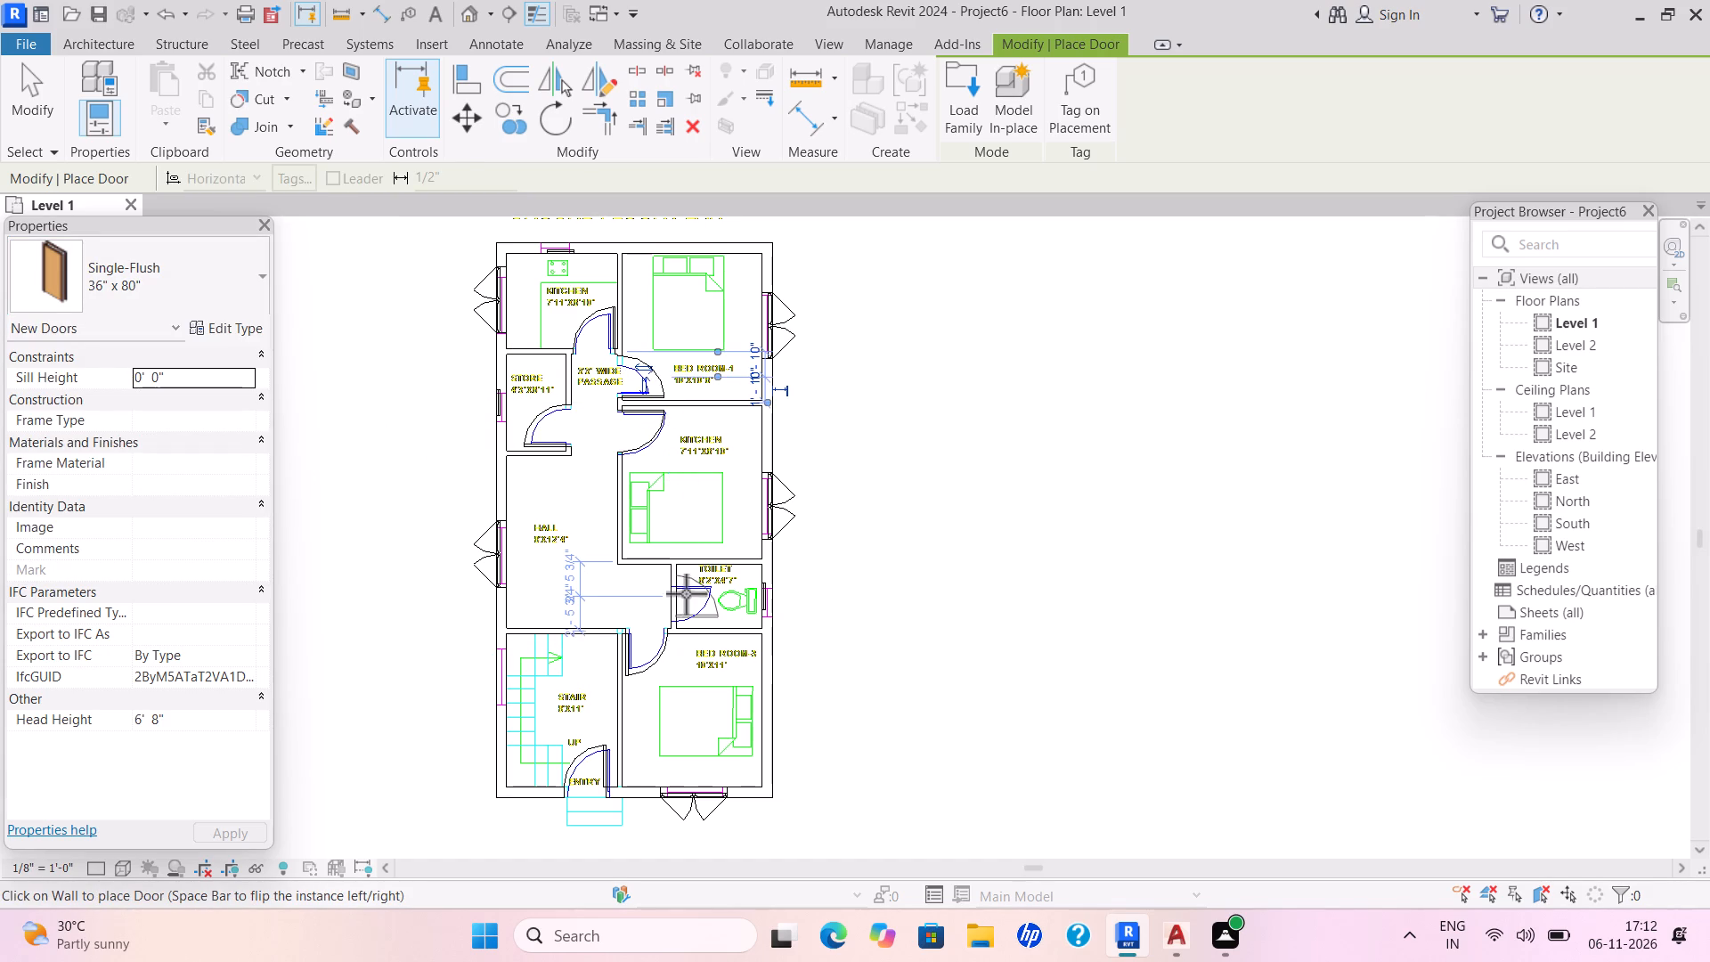
pyautogui.press('space')
pyautogui.click(684, 599)
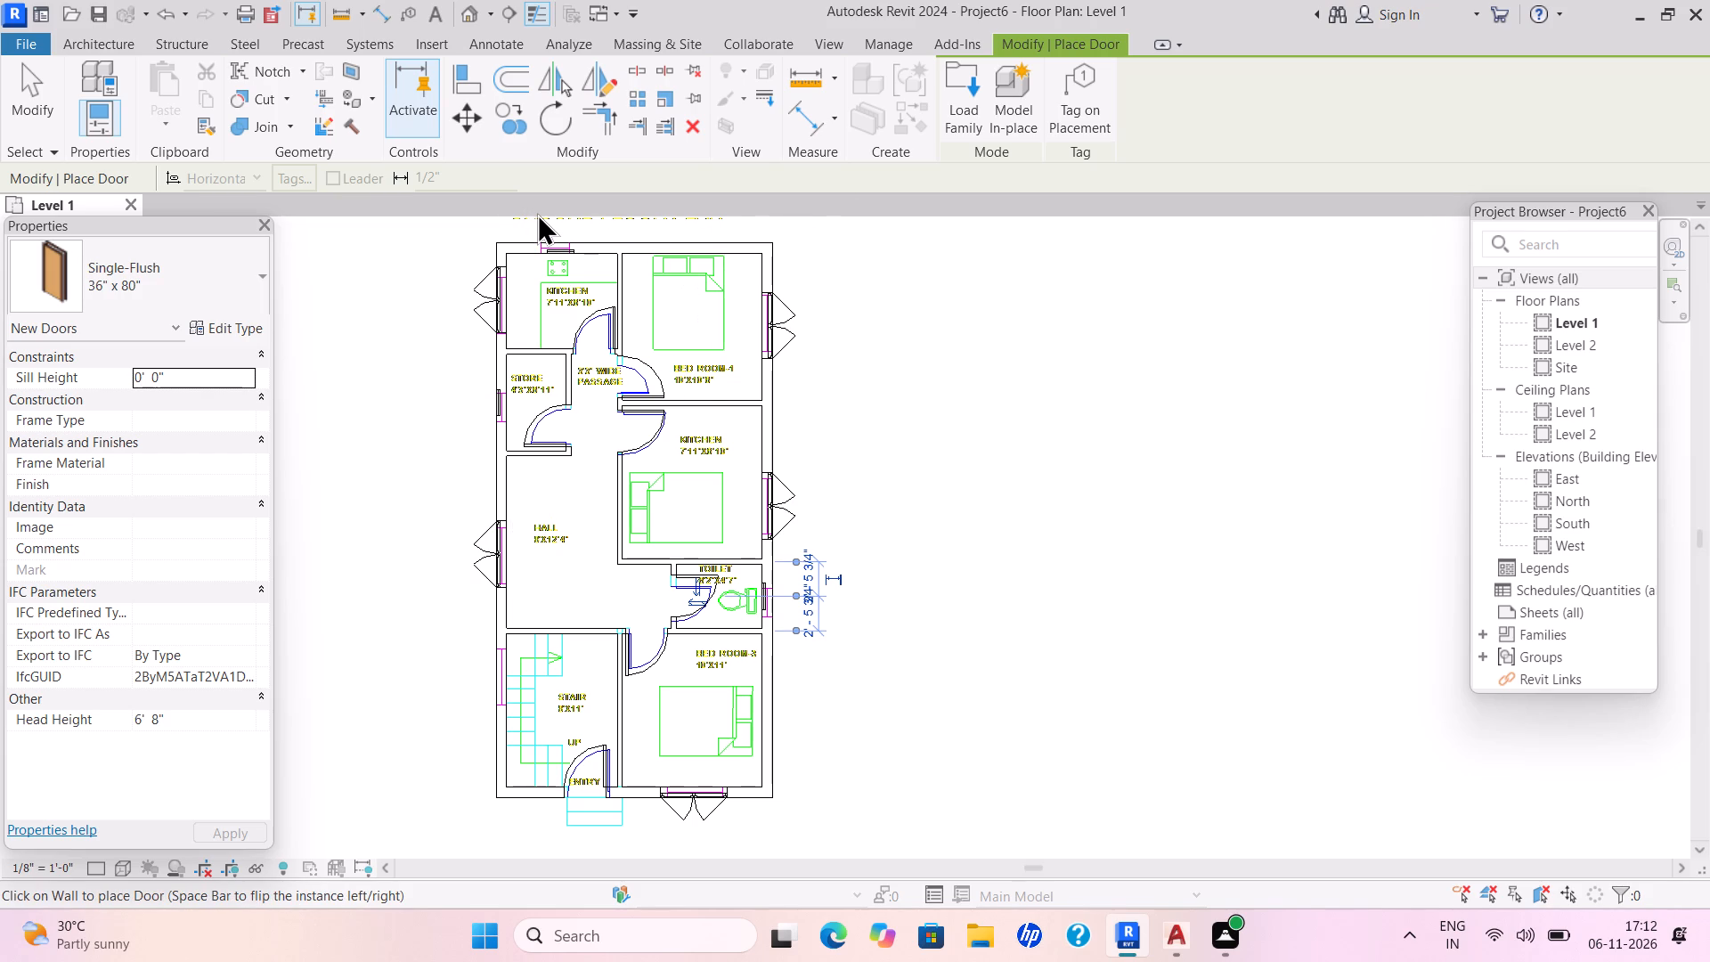
pyautogui.press('Escape')
pyautogui.press('Escape')
# Load the Bed_17739 component family from the beds folder inside Documents, SHUBHAM CITY.
pyautogui.click(276, 133)
pyautogui.click(298, 167)
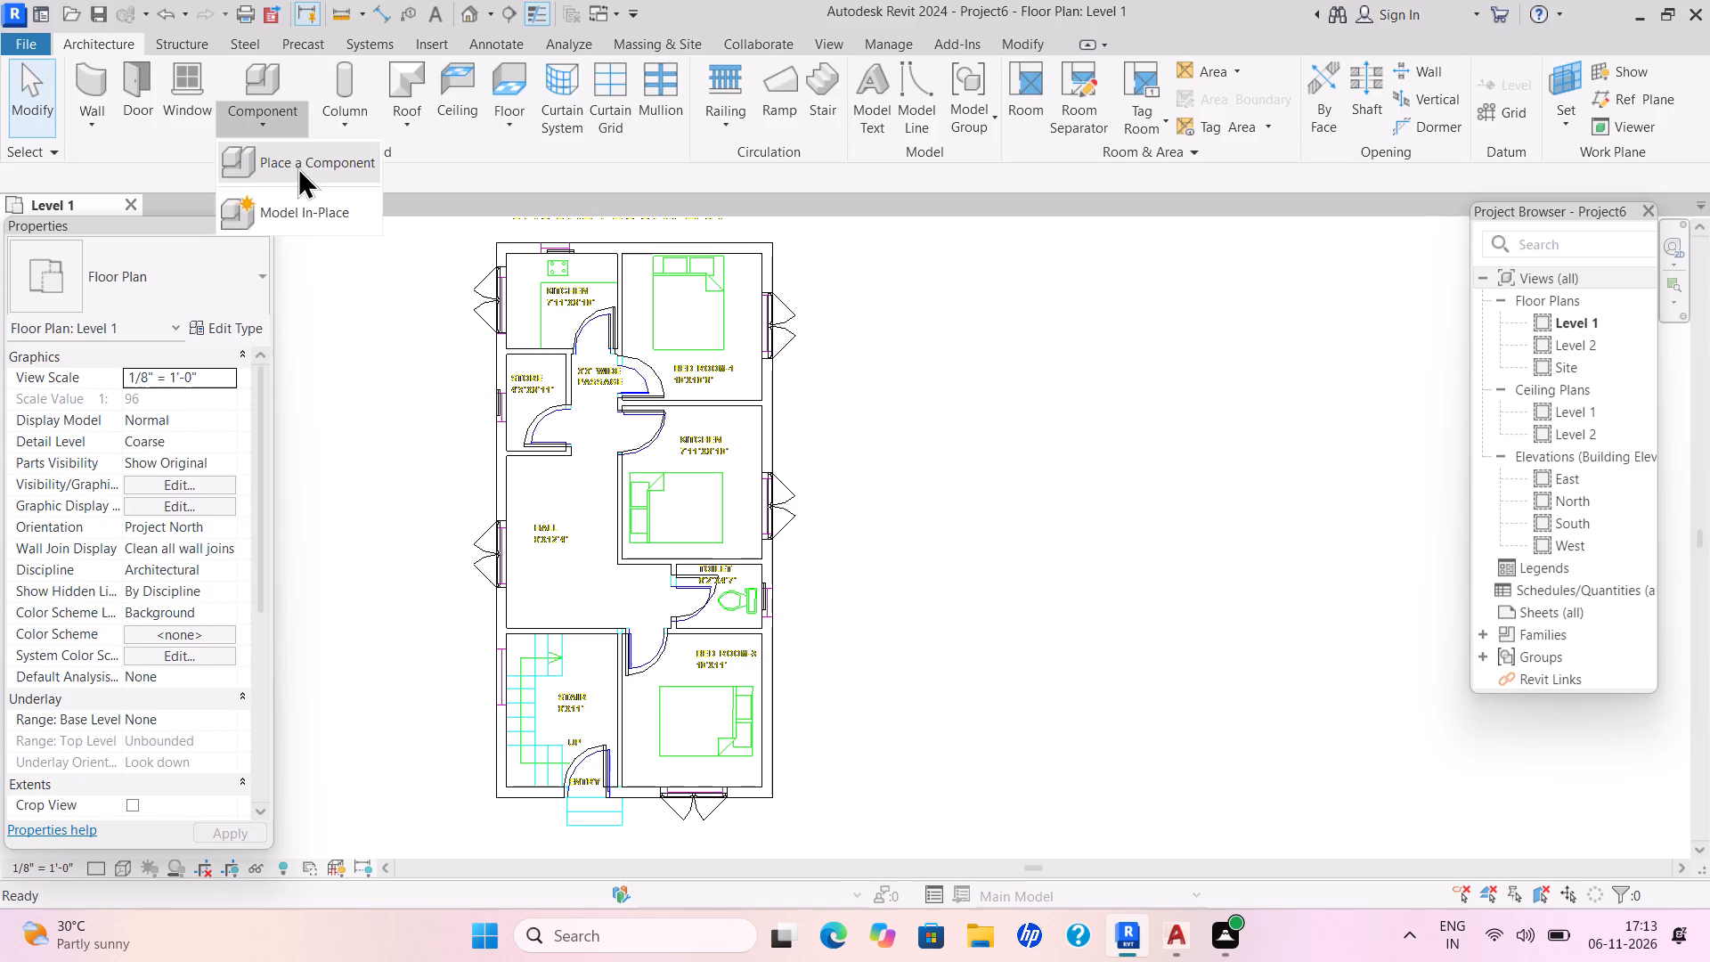
pyautogui.doubleClick(962, 100)
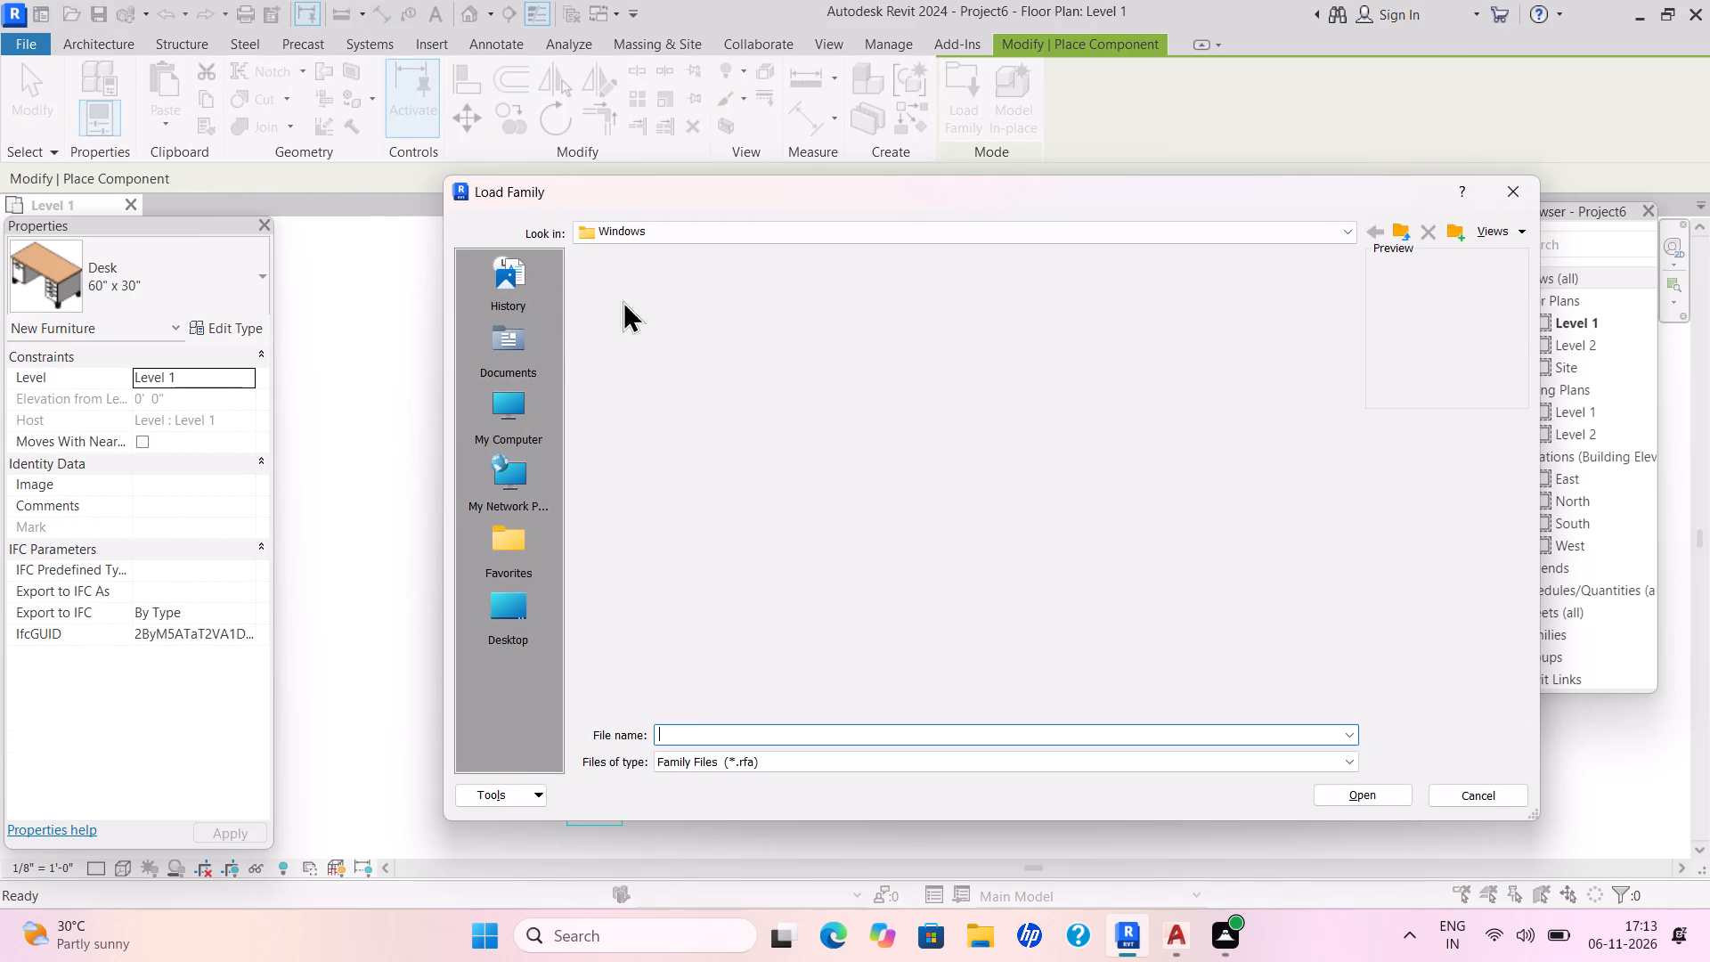
pyautogui.doubleClick(504, 338)
pyautogui.doubleClick(1128, 307)
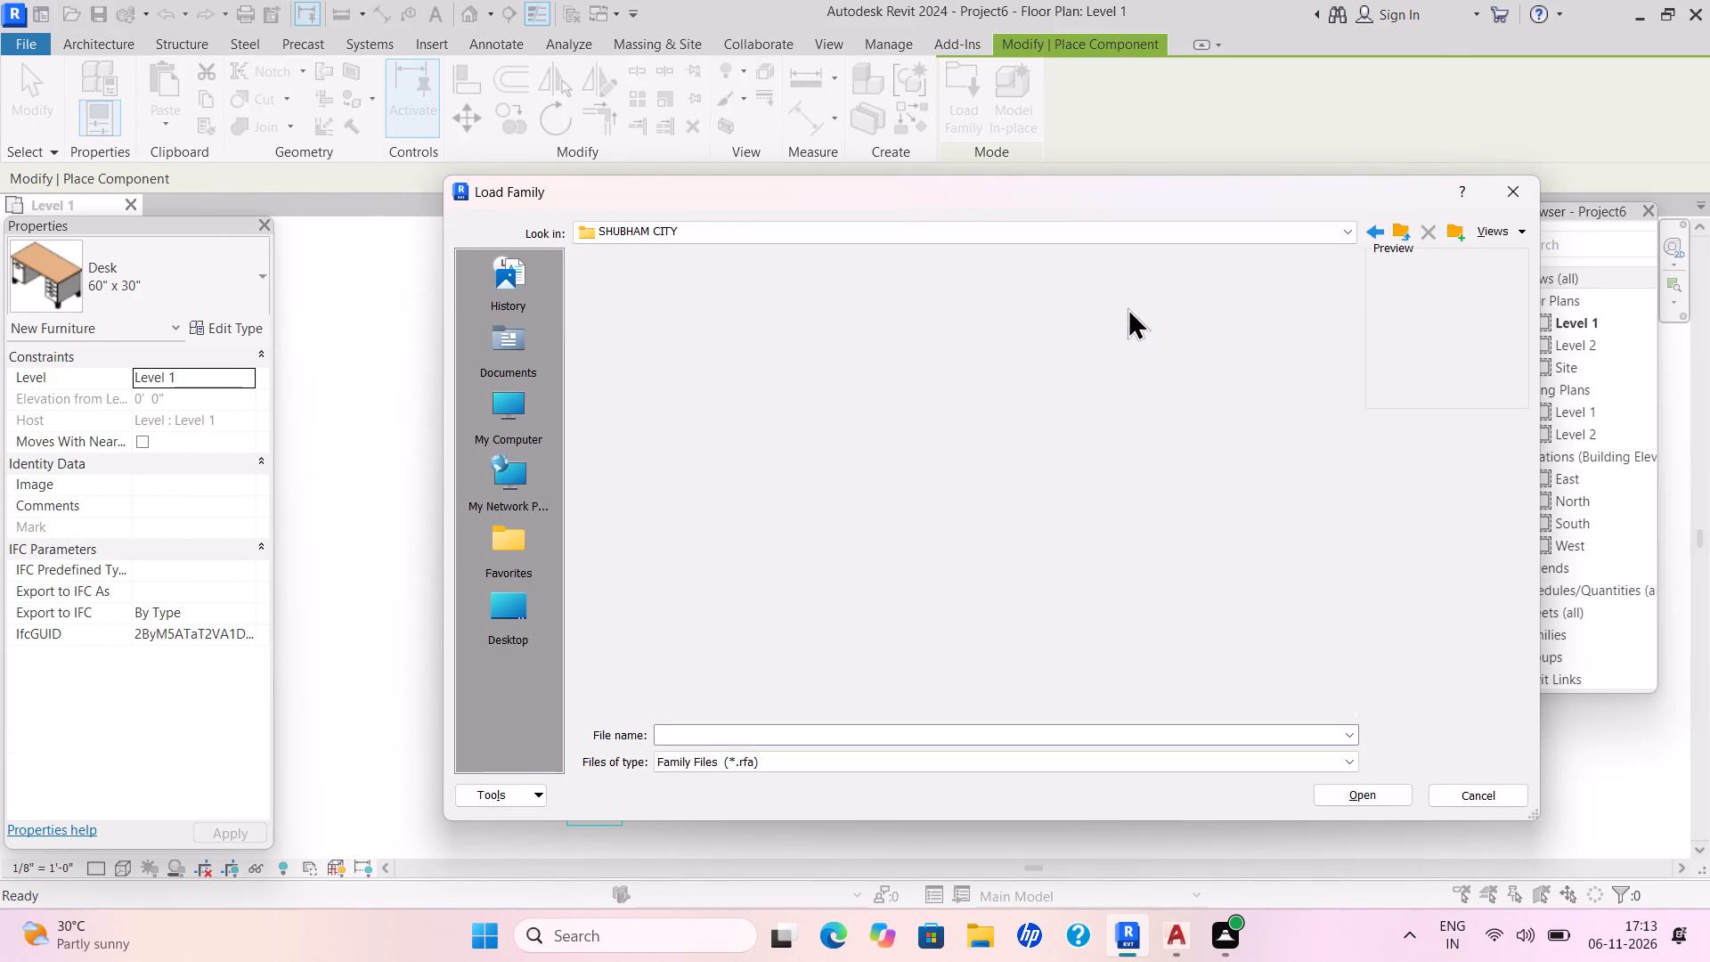
pyautogui.doubleClick(715, 330)
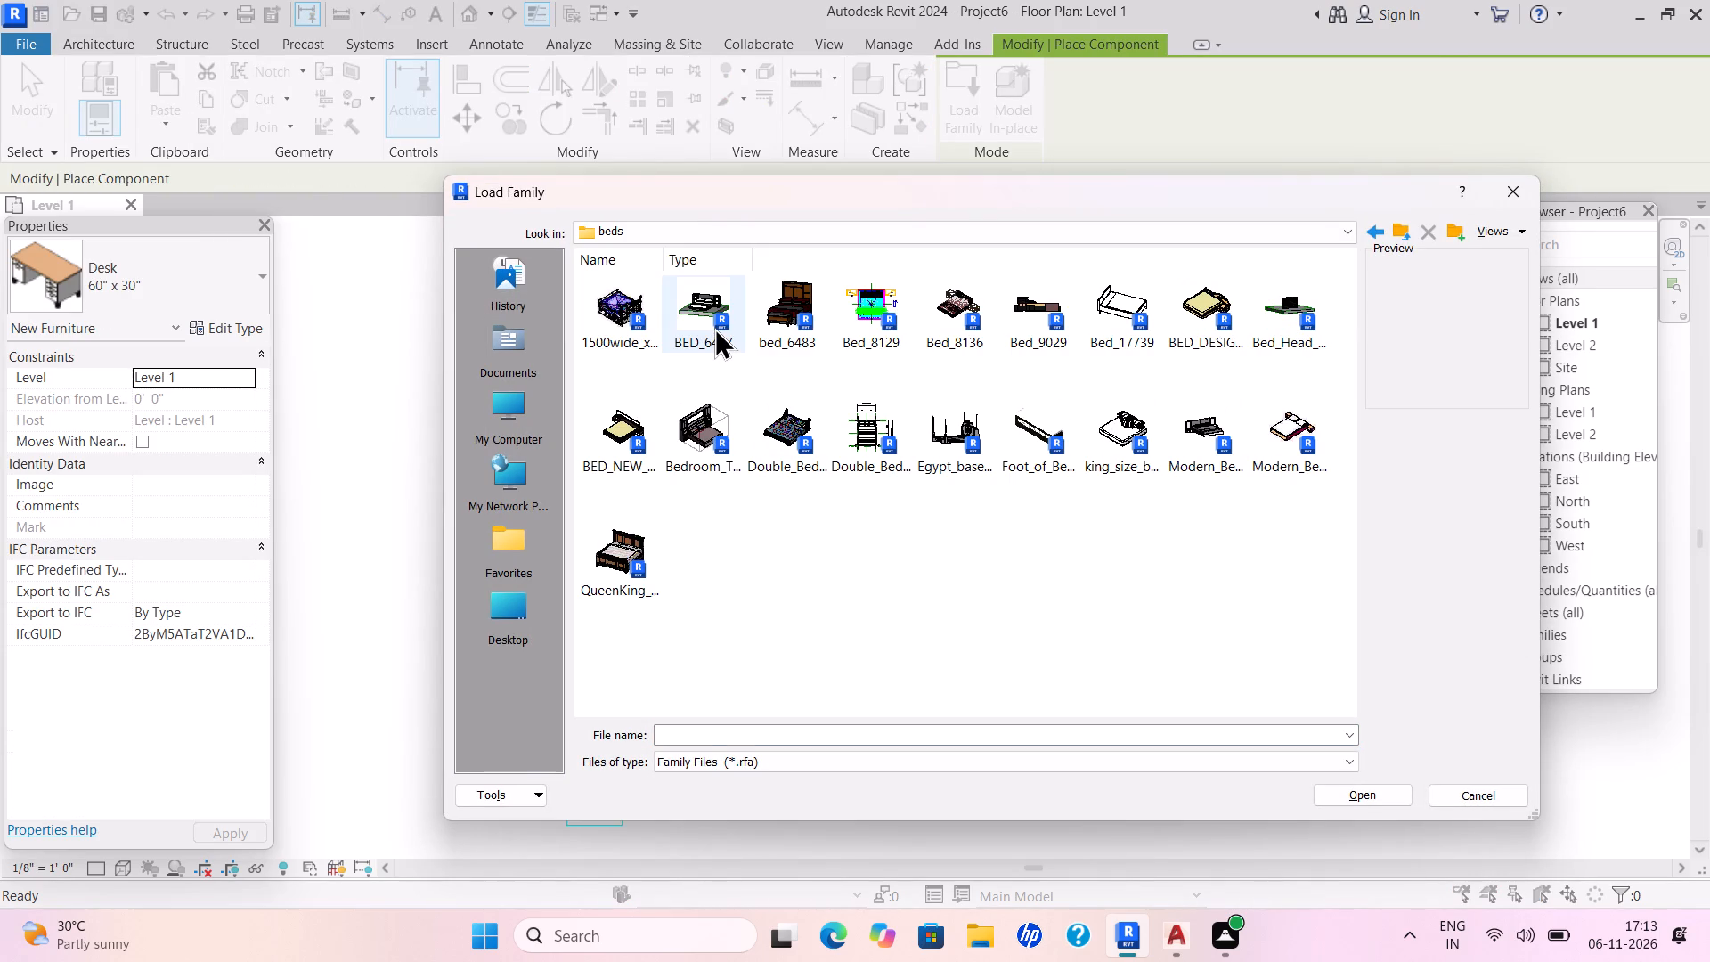
pyautogui.doubleClick(1107, 289)
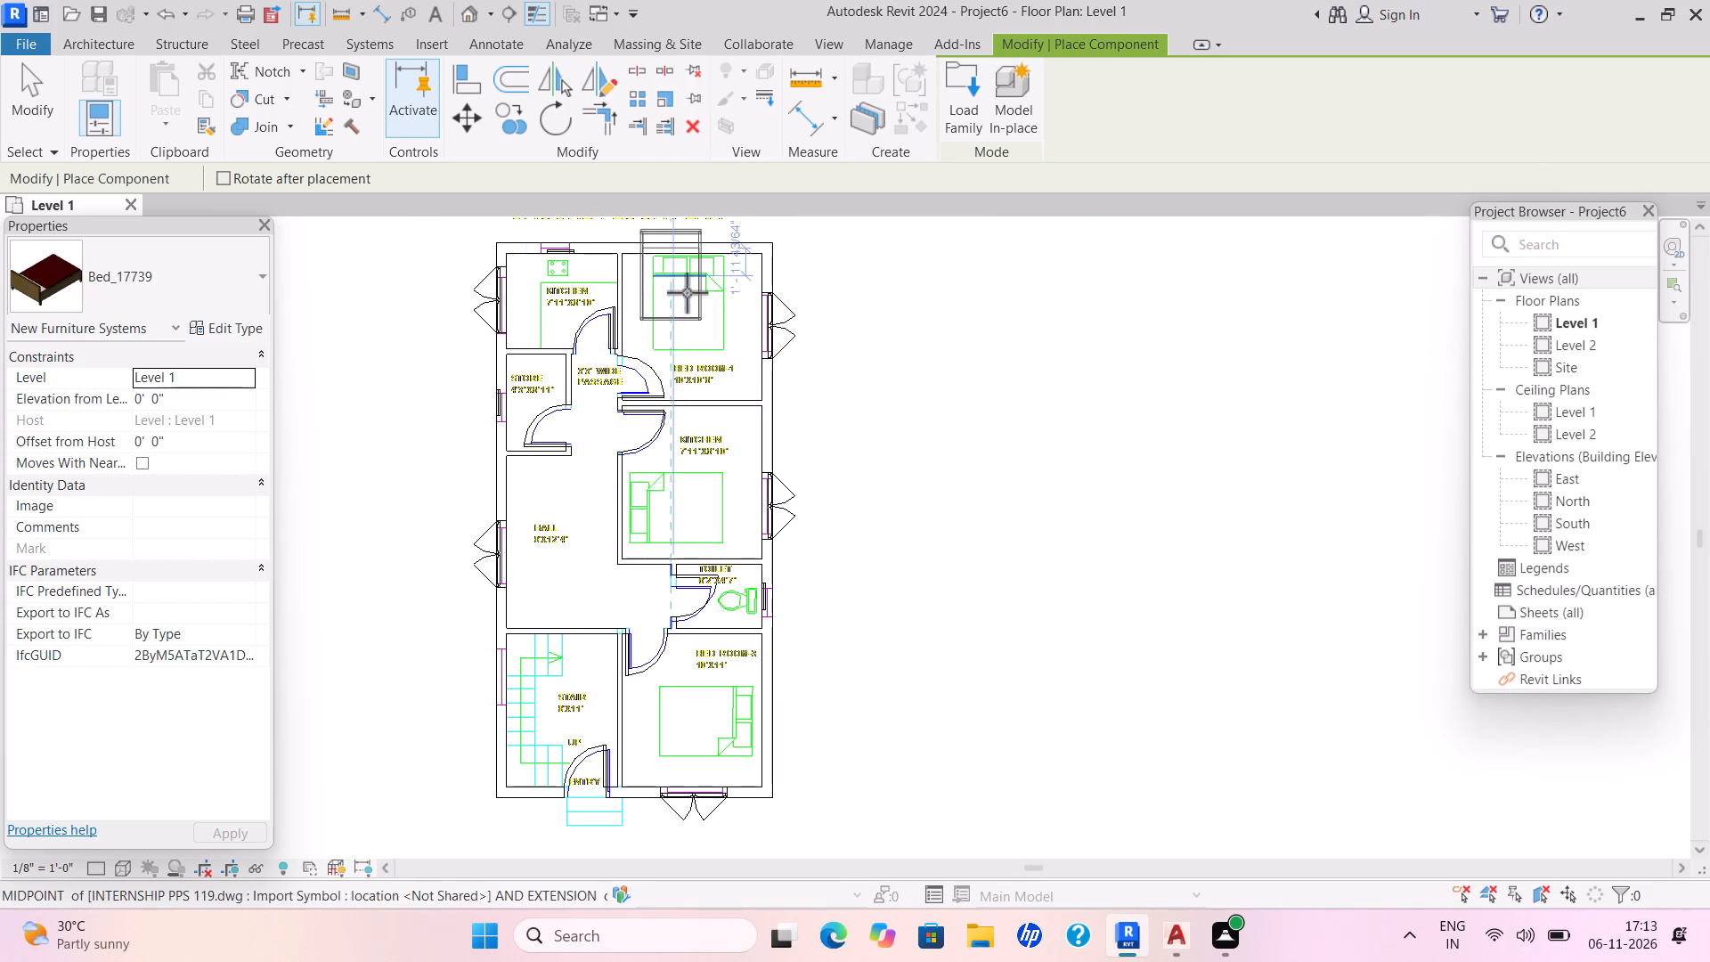
# Place Bed_17739 over the CAD beds in bedroom 1, the middle bedroom and bedroom 3, rotating each to match, and end placement.
pyautogui.click(691, 301)
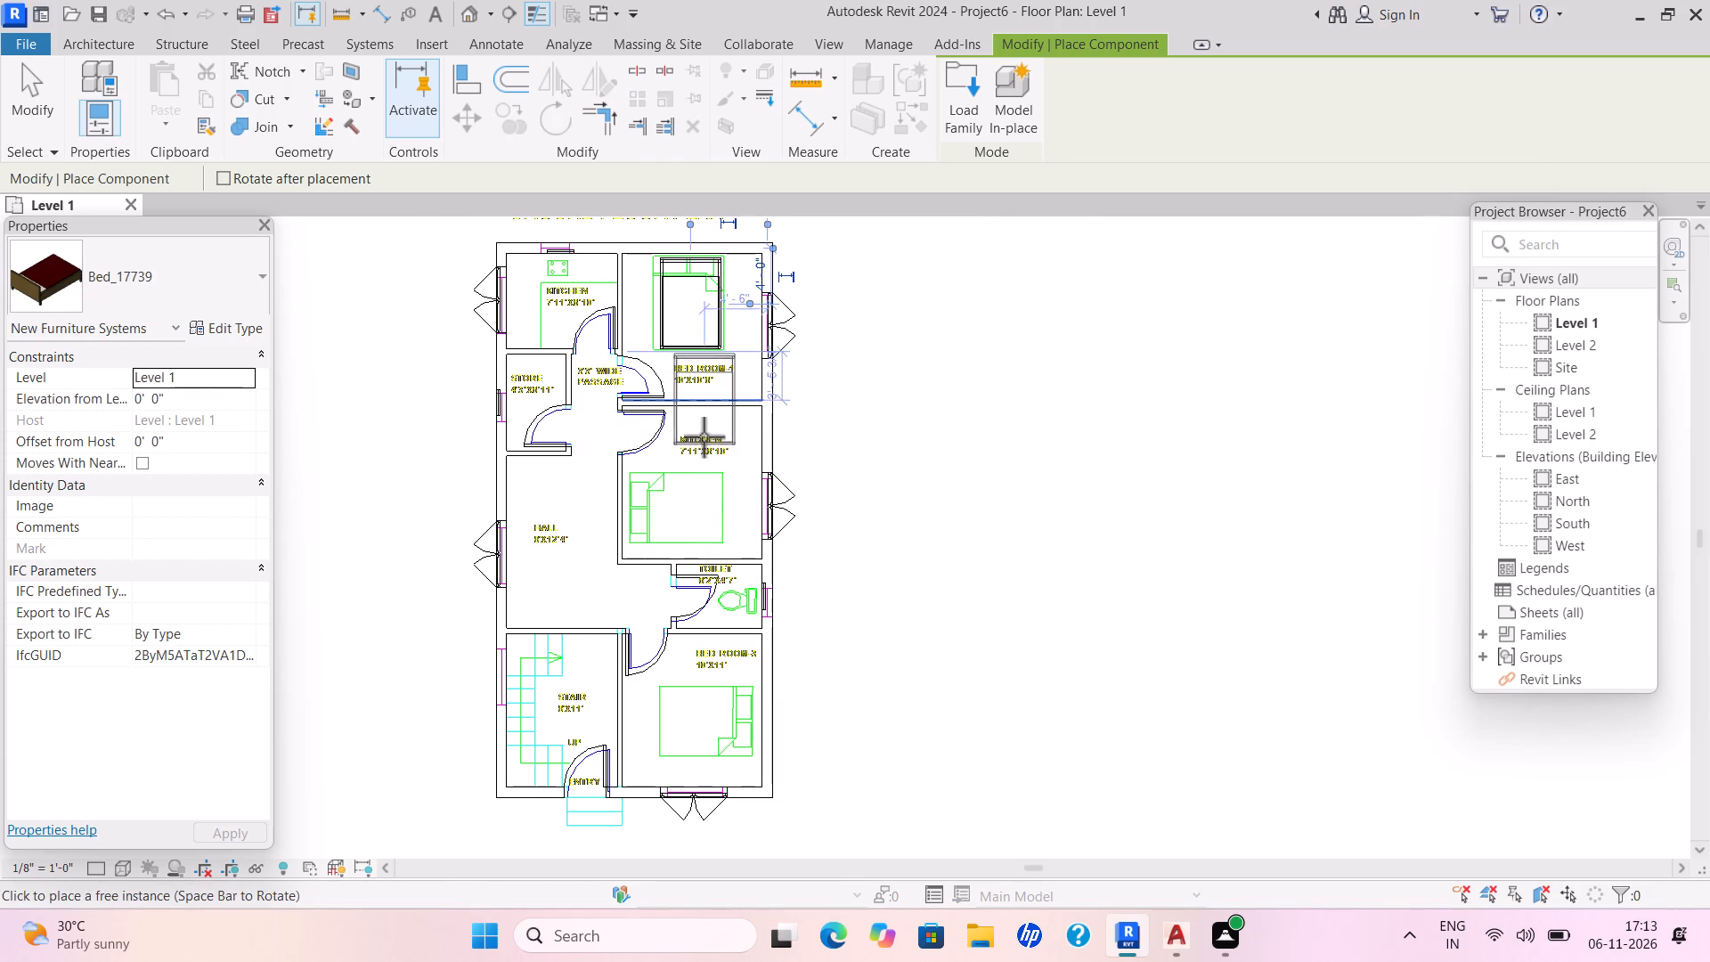
pyautogui.press('space')
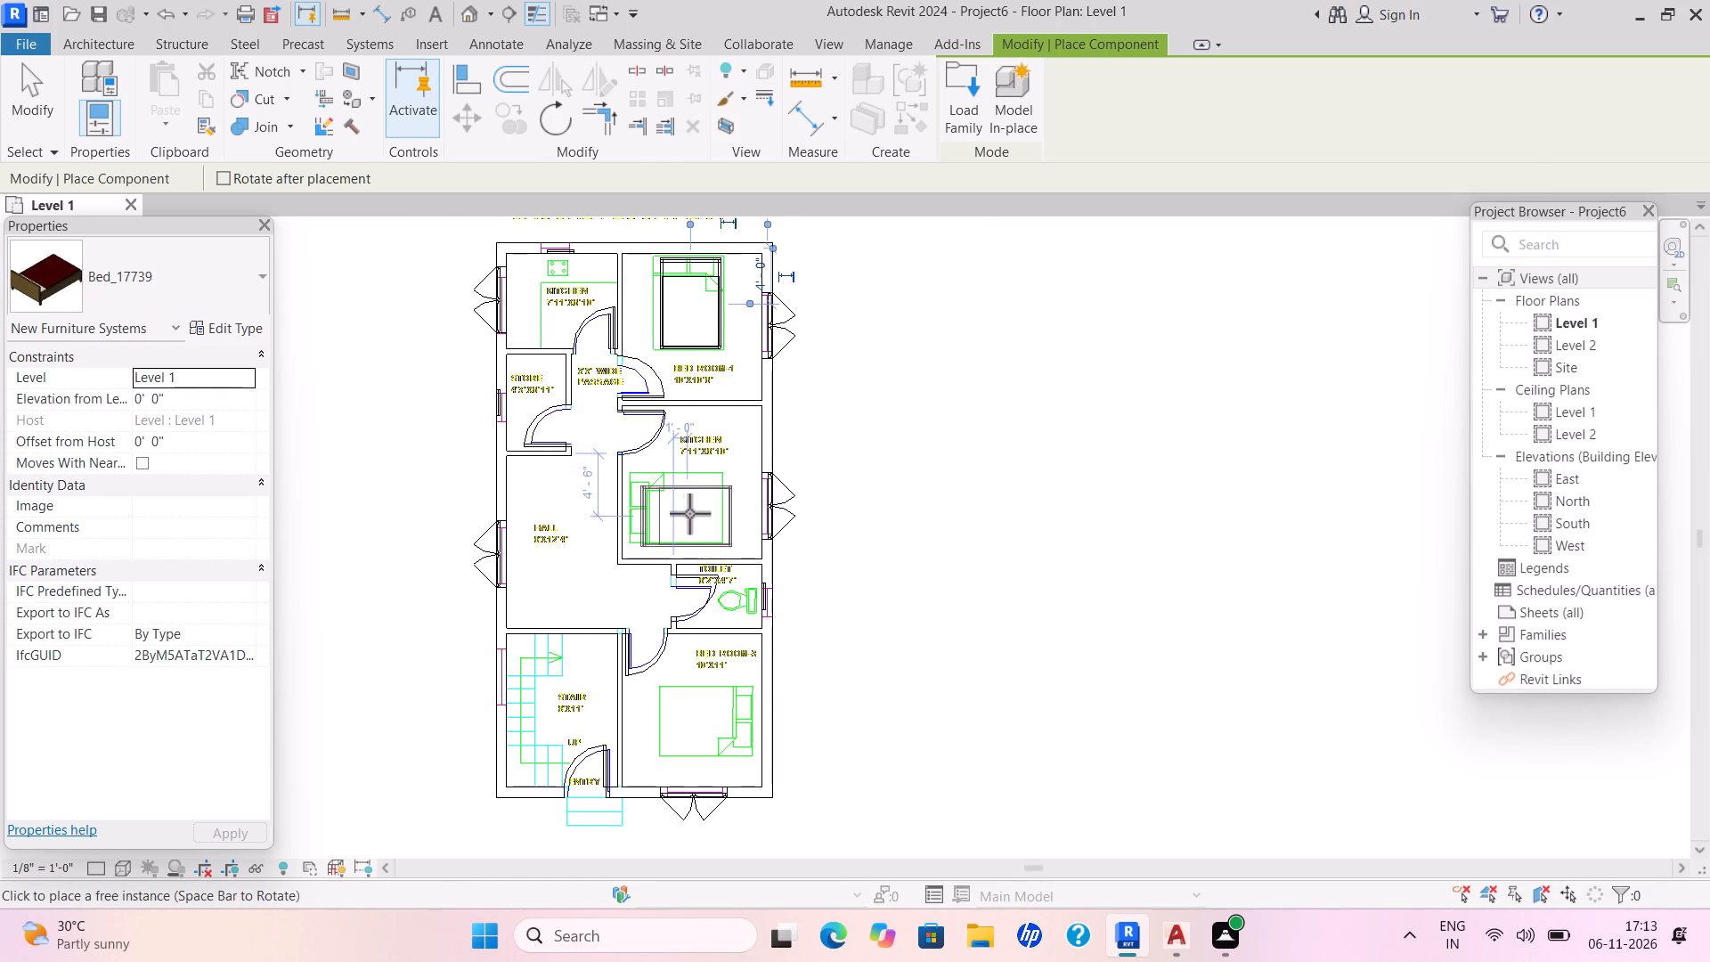
pyautogui.click(681, 512)
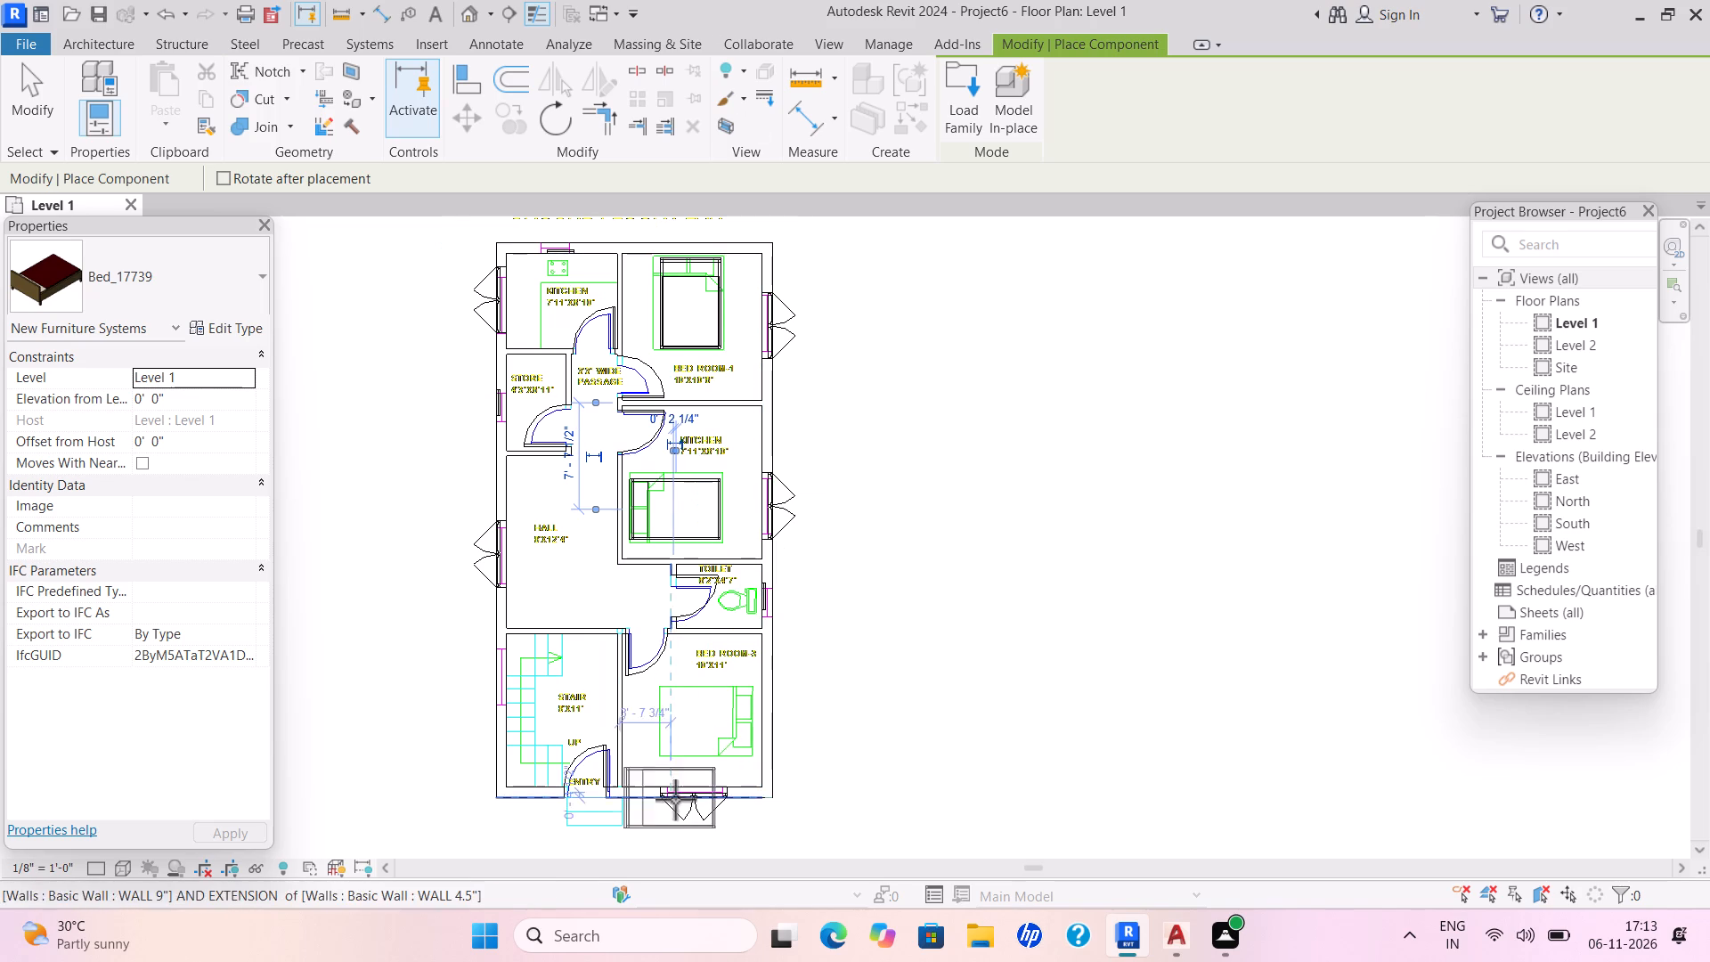
pyautogui.press('space')
pyautogui.press('space')
pyautogui.press('space')
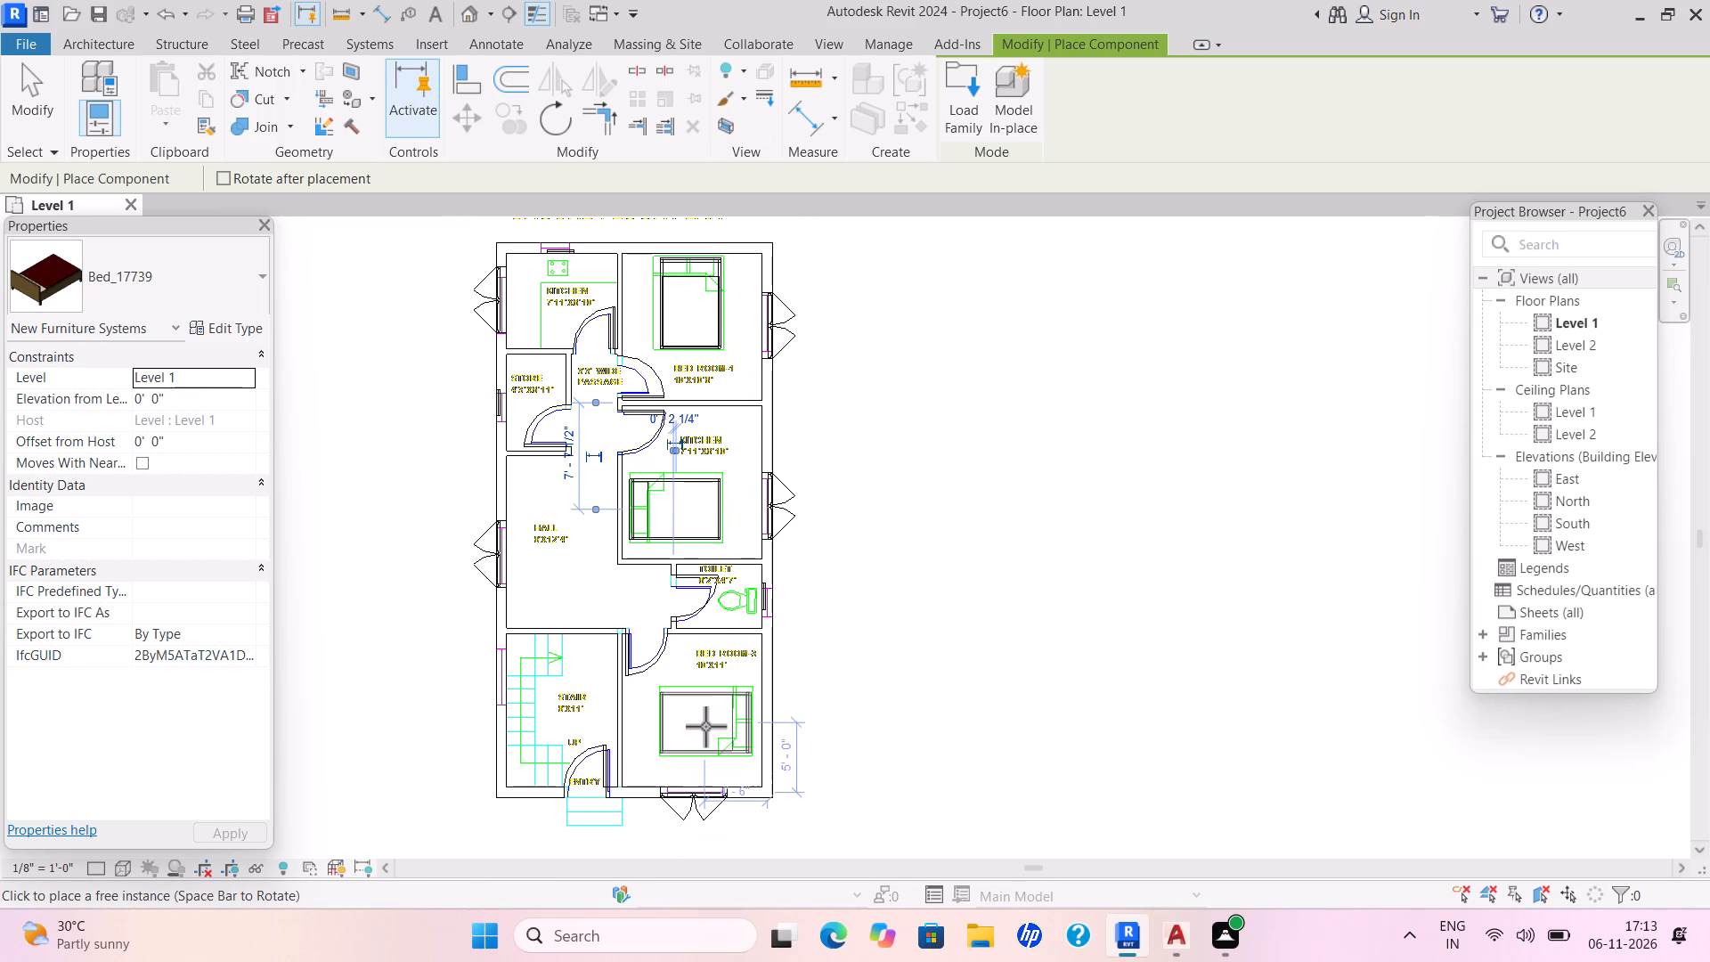
pyautogui.click(705, 726)
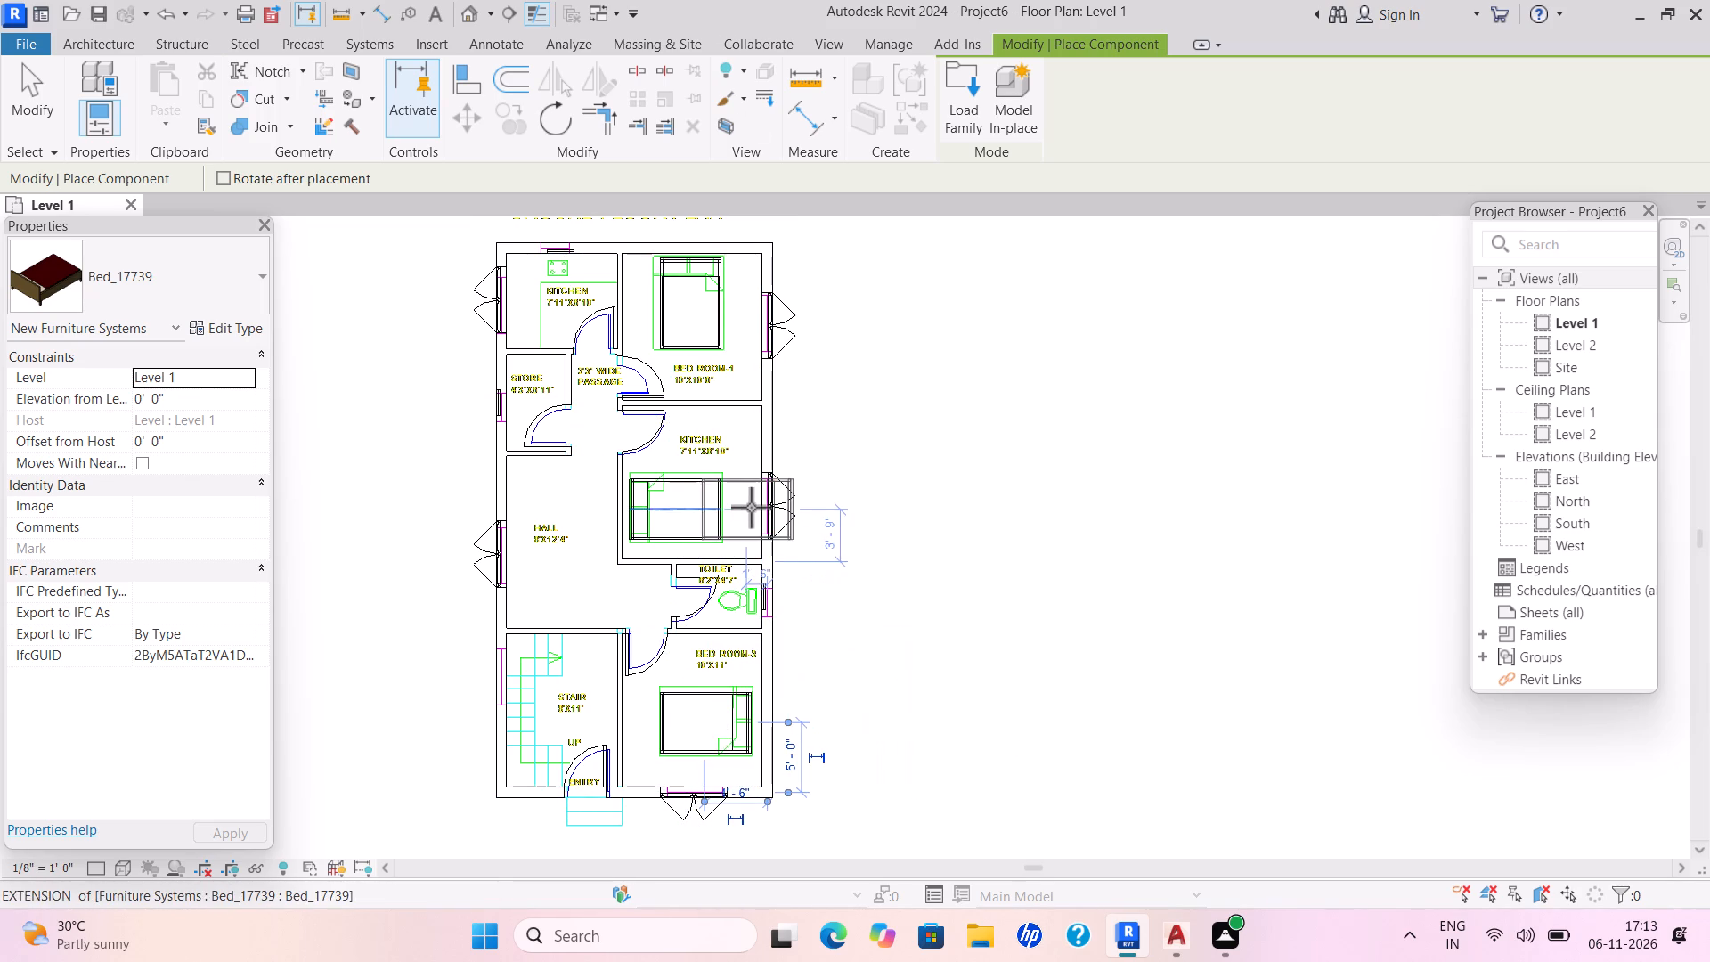
pyautogui.press('Escape')
pyautogui.press('Escape')
pyautogui.press('Escape')
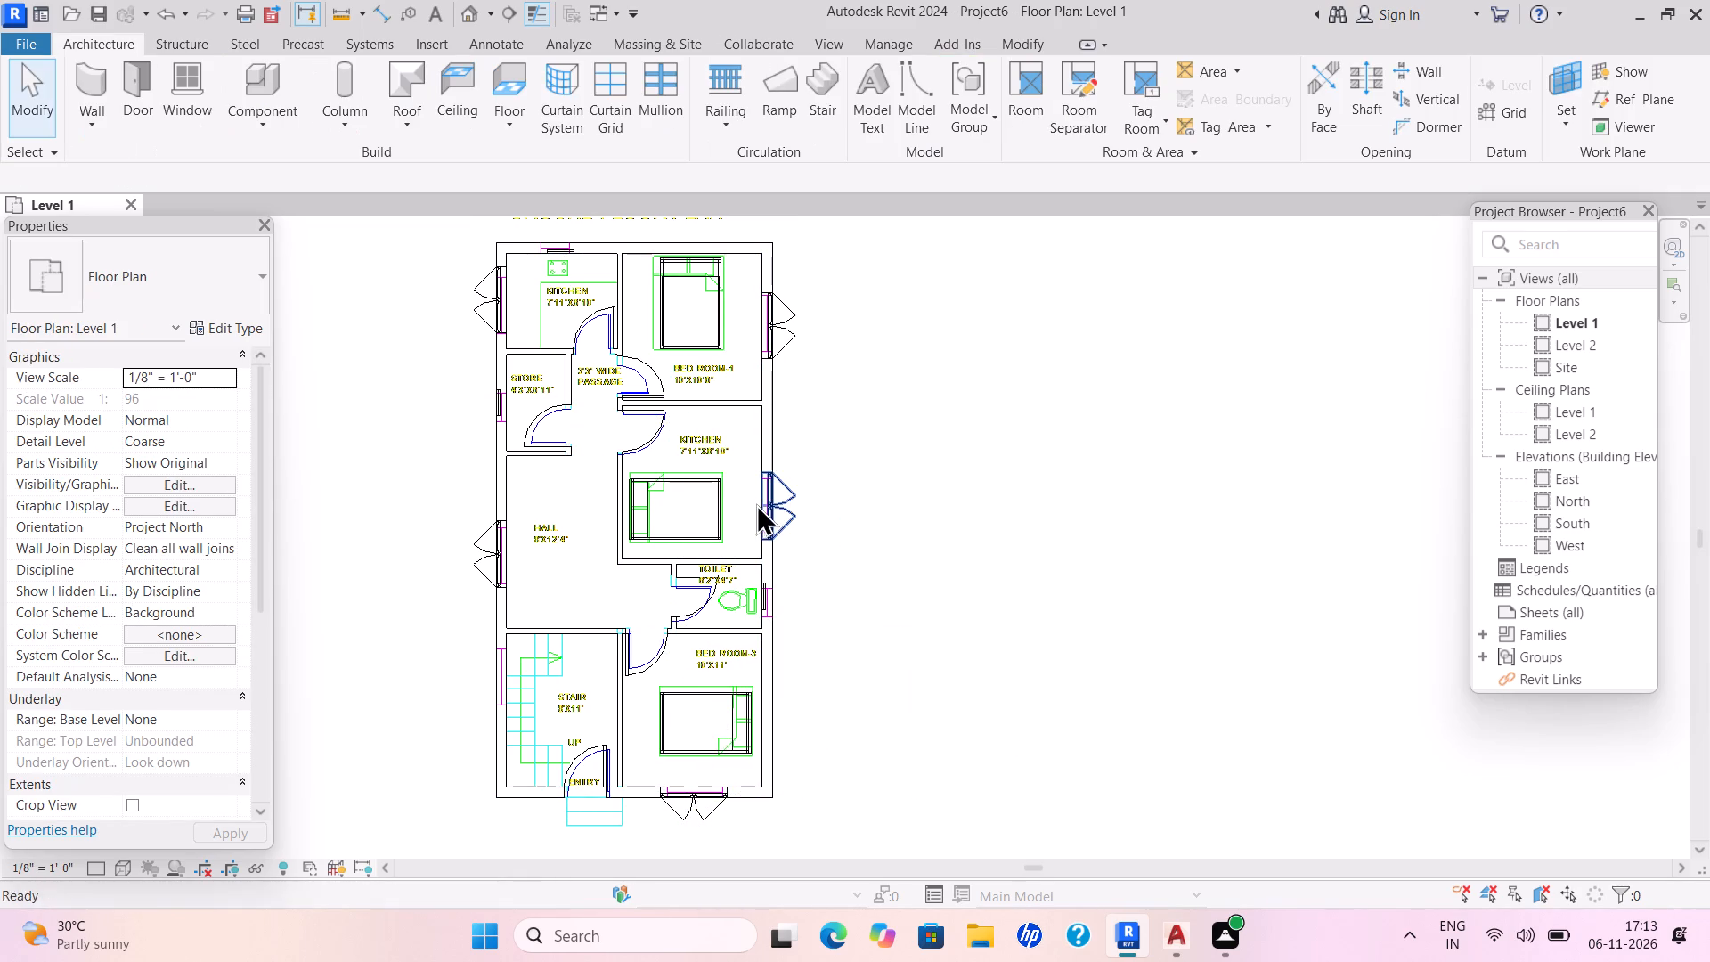
pyautogui.press('Escape')
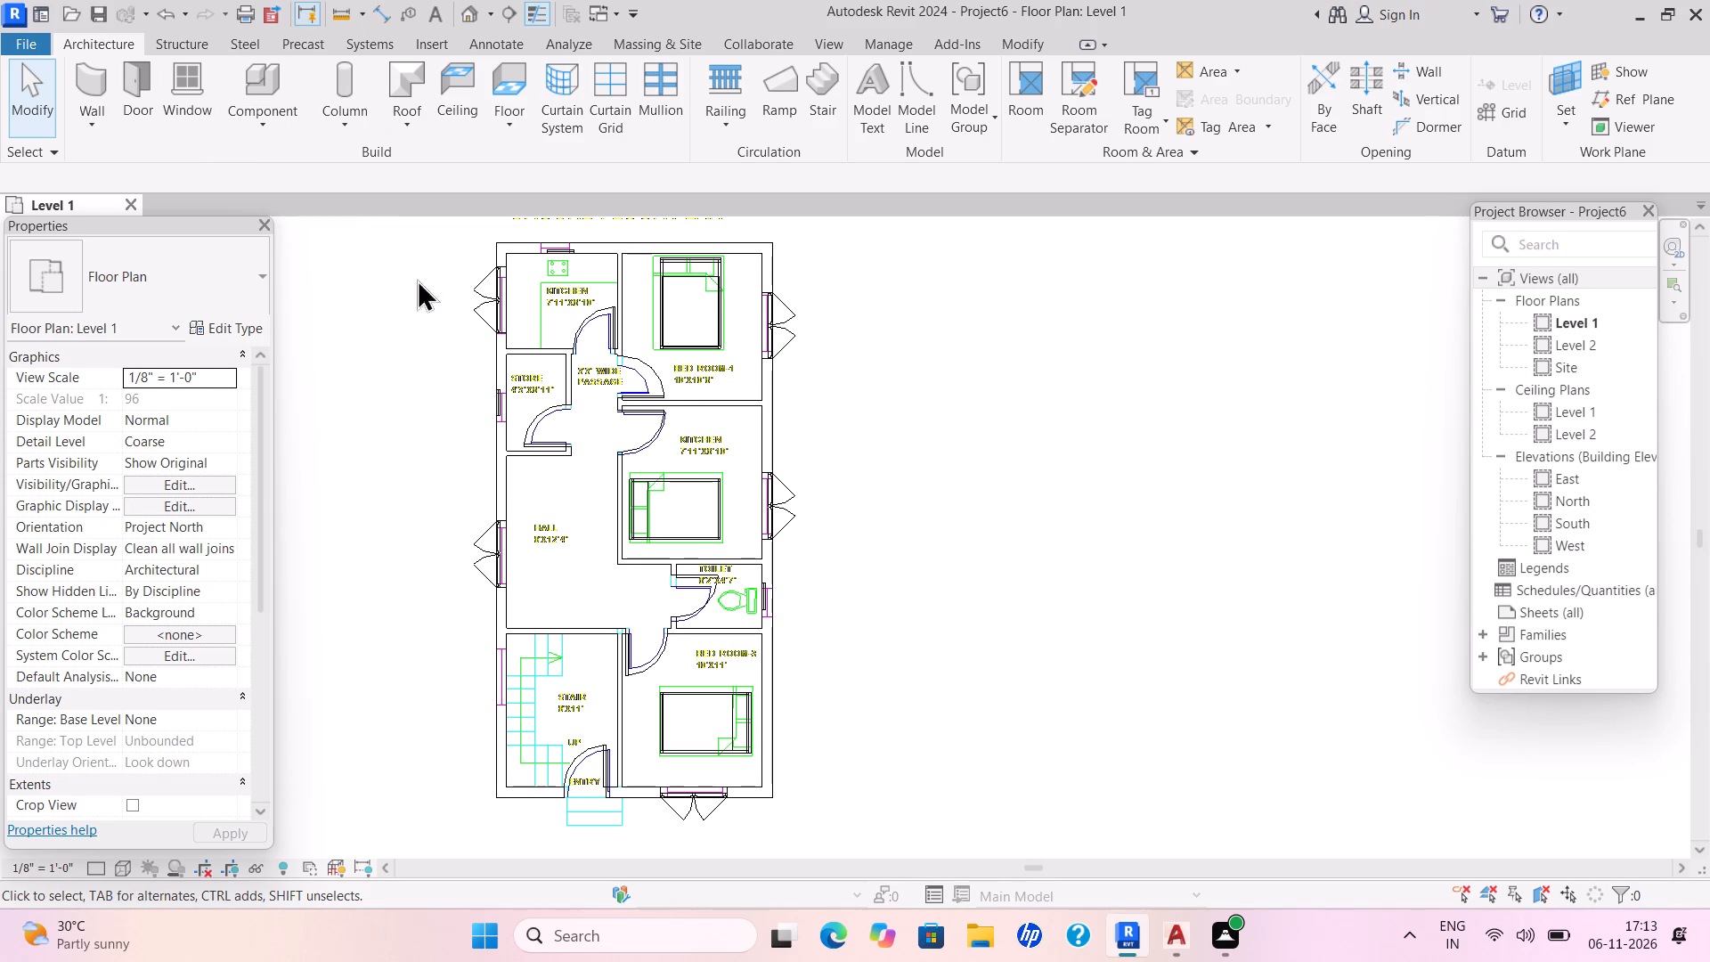
pyautogui.press('Escape')
# Load the Modern_Toilet_7747 component family from the wash basin folder inside Documents, SHUBHAM CITY.
pyautogui.click(279, 116)
pyautogui.click(297, 148)
pyautogui.doubleClick(955, 86)
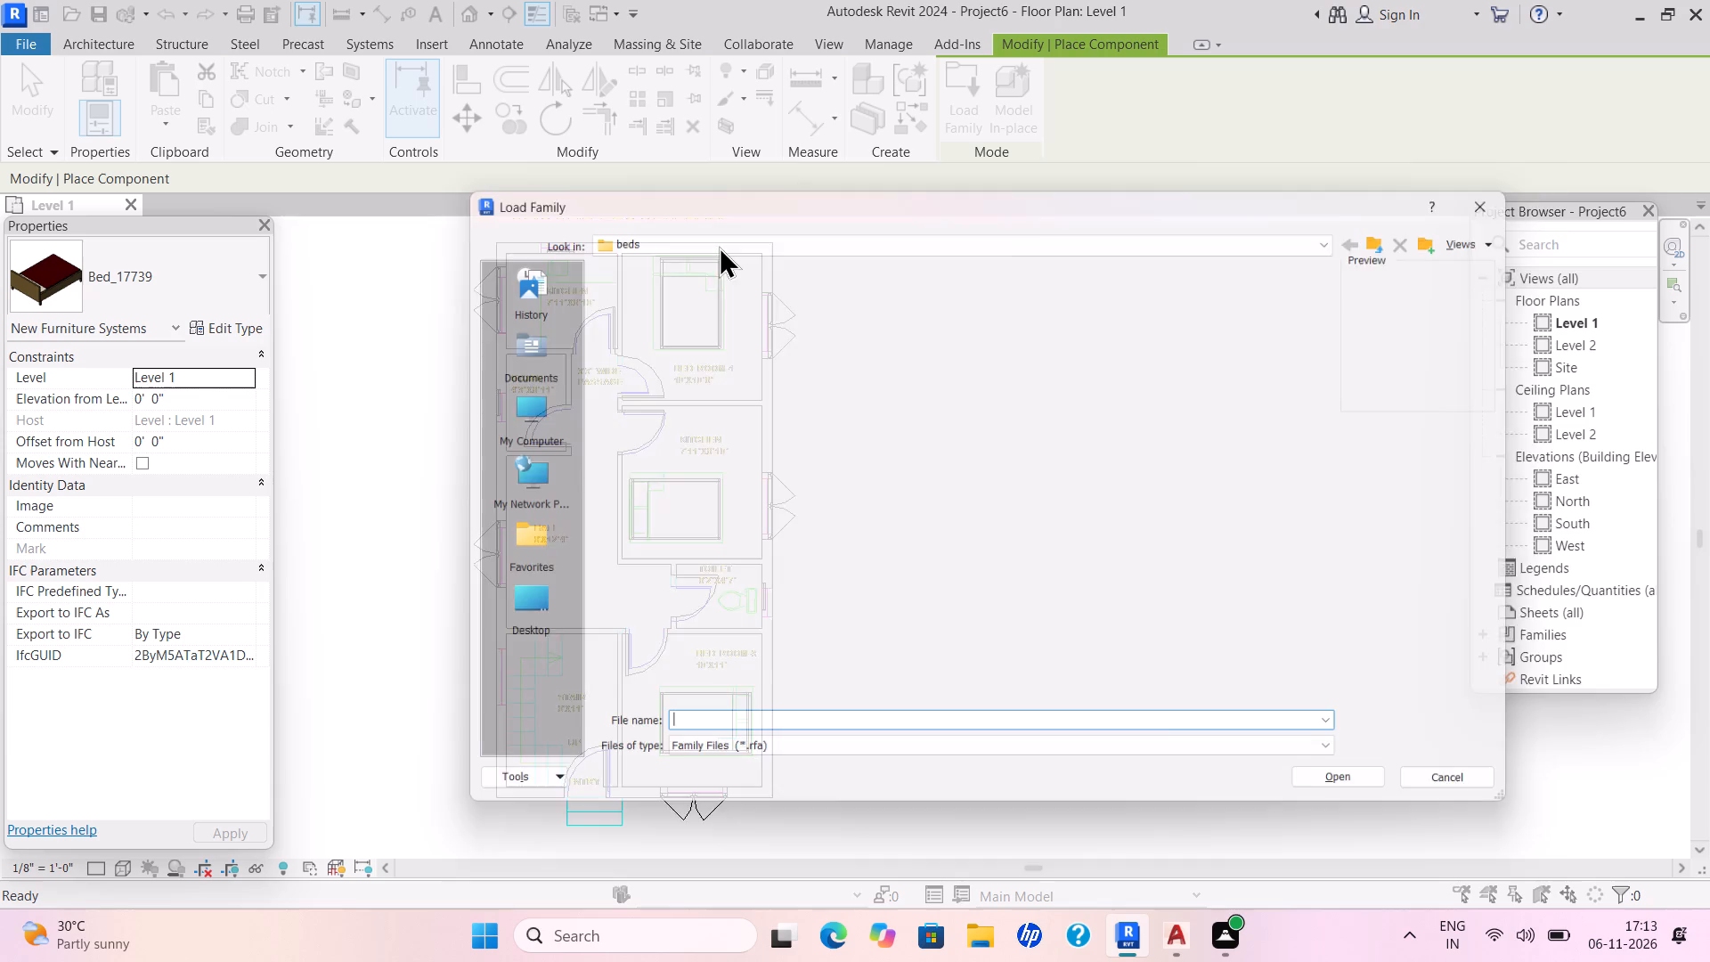
pyautogui.doubleClick(514, 345)
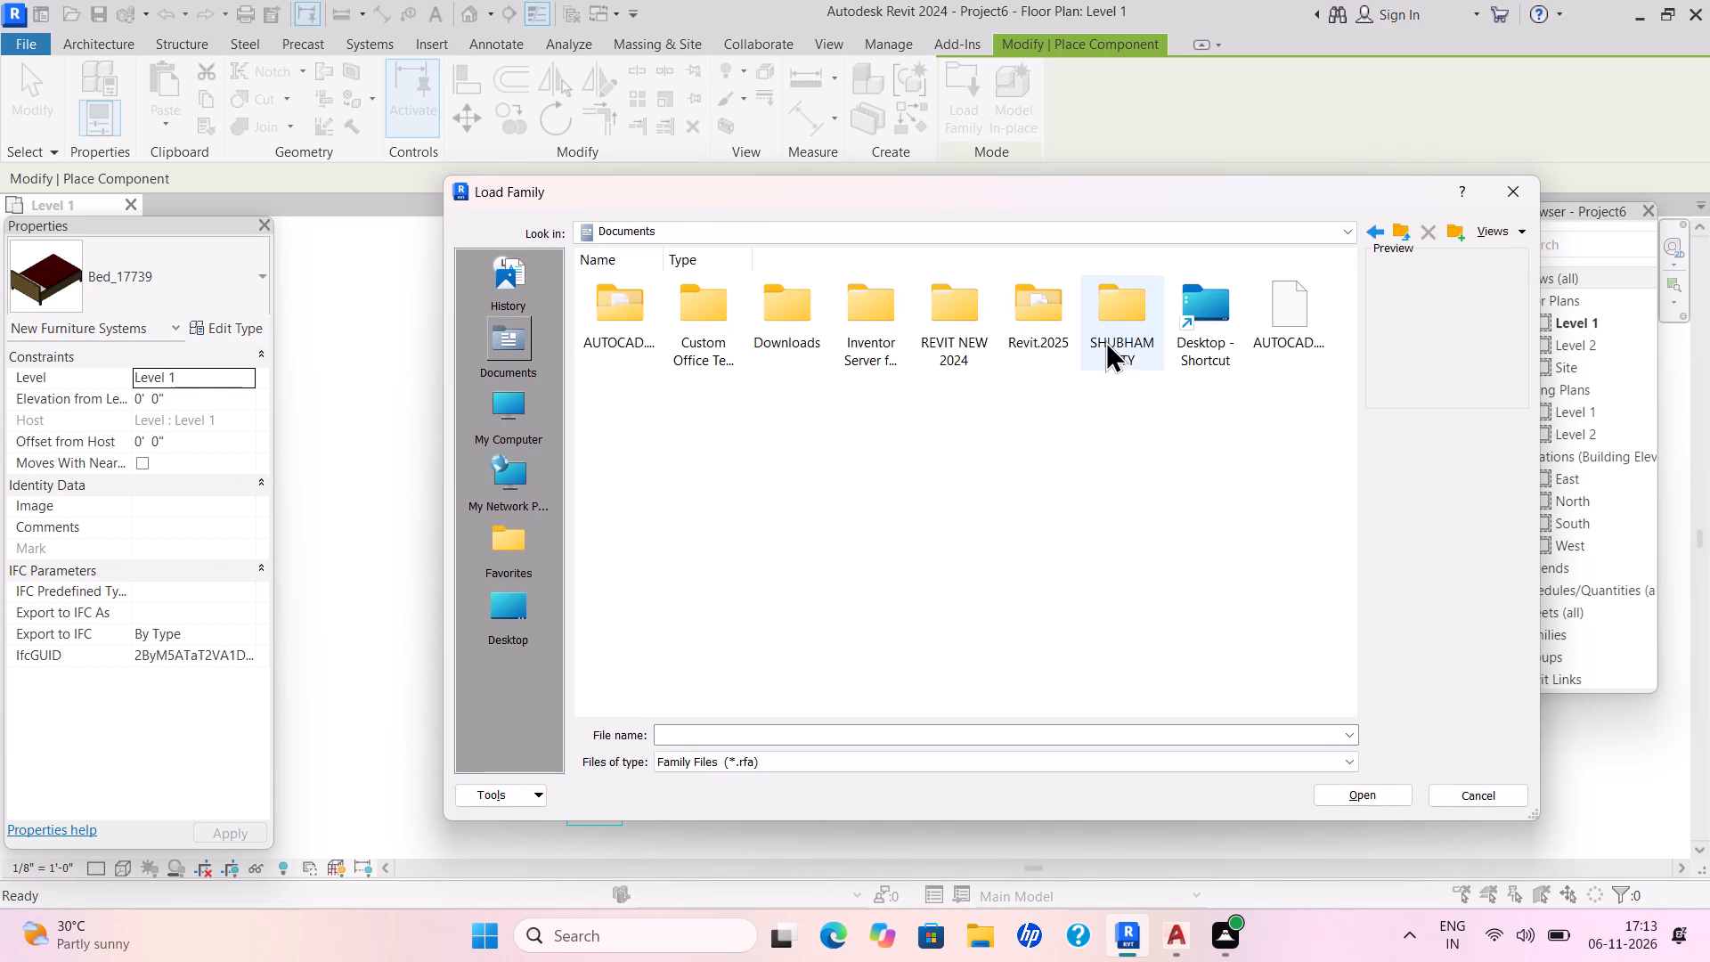
pyautogui.doubleClick(1105, 340)
pyautogui.doubleClick(1114, 654)
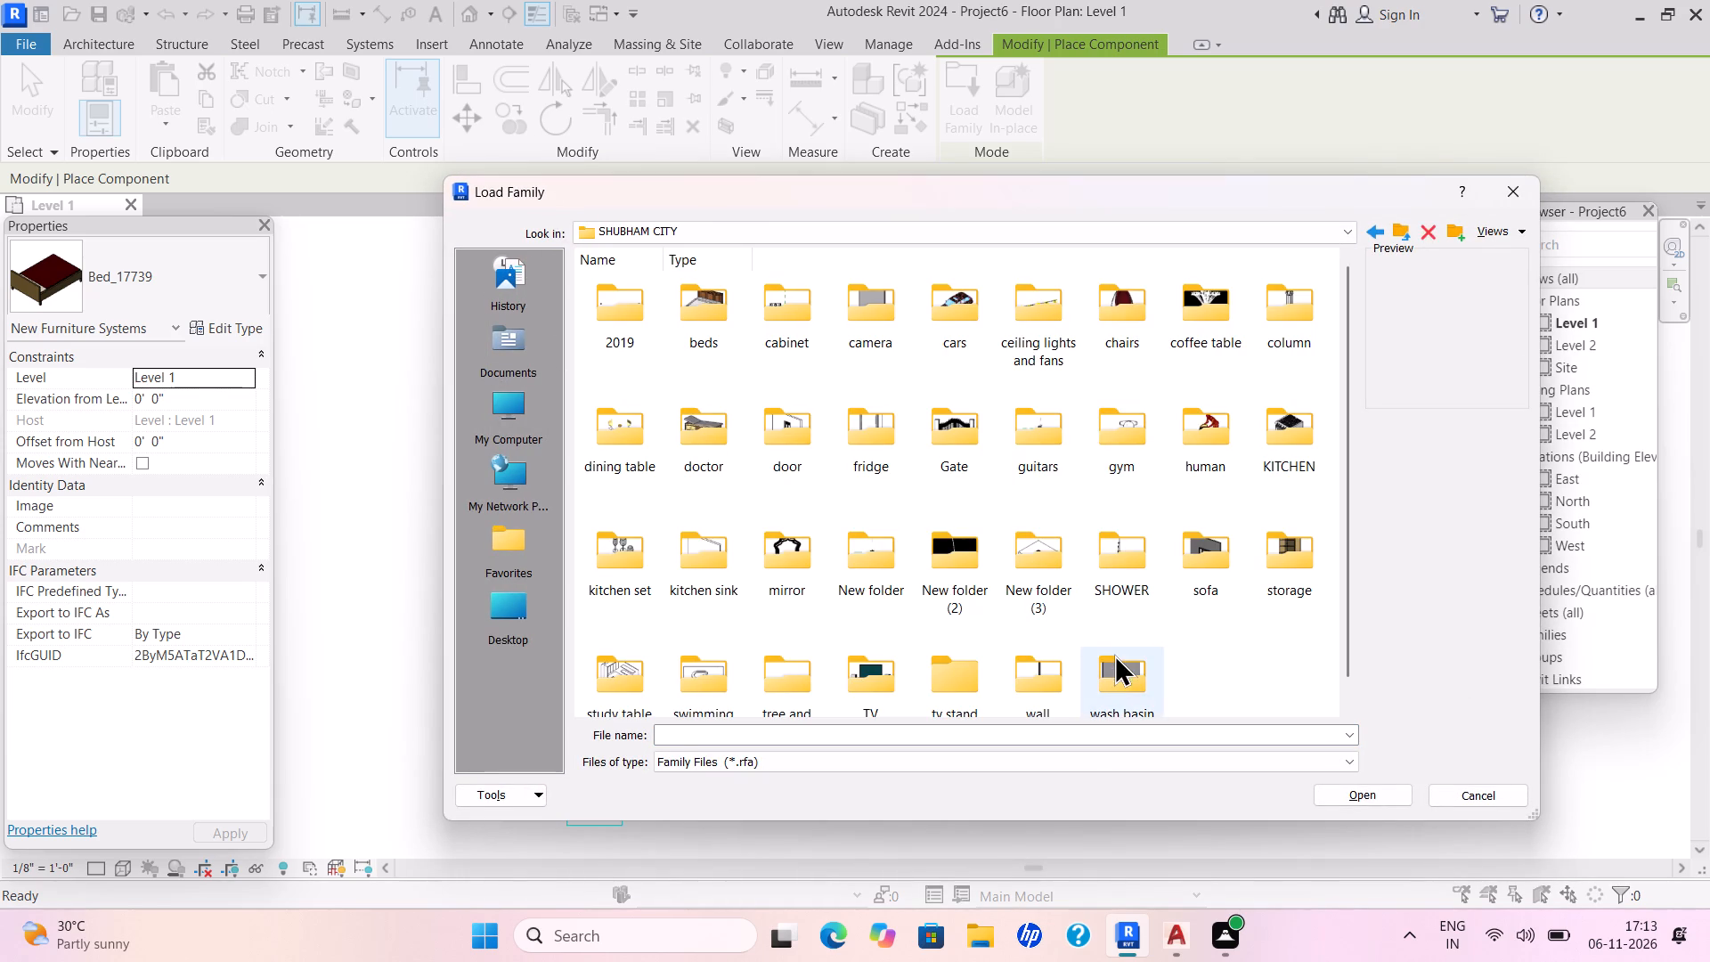
pyautogui.doubleClick(1276, 284)
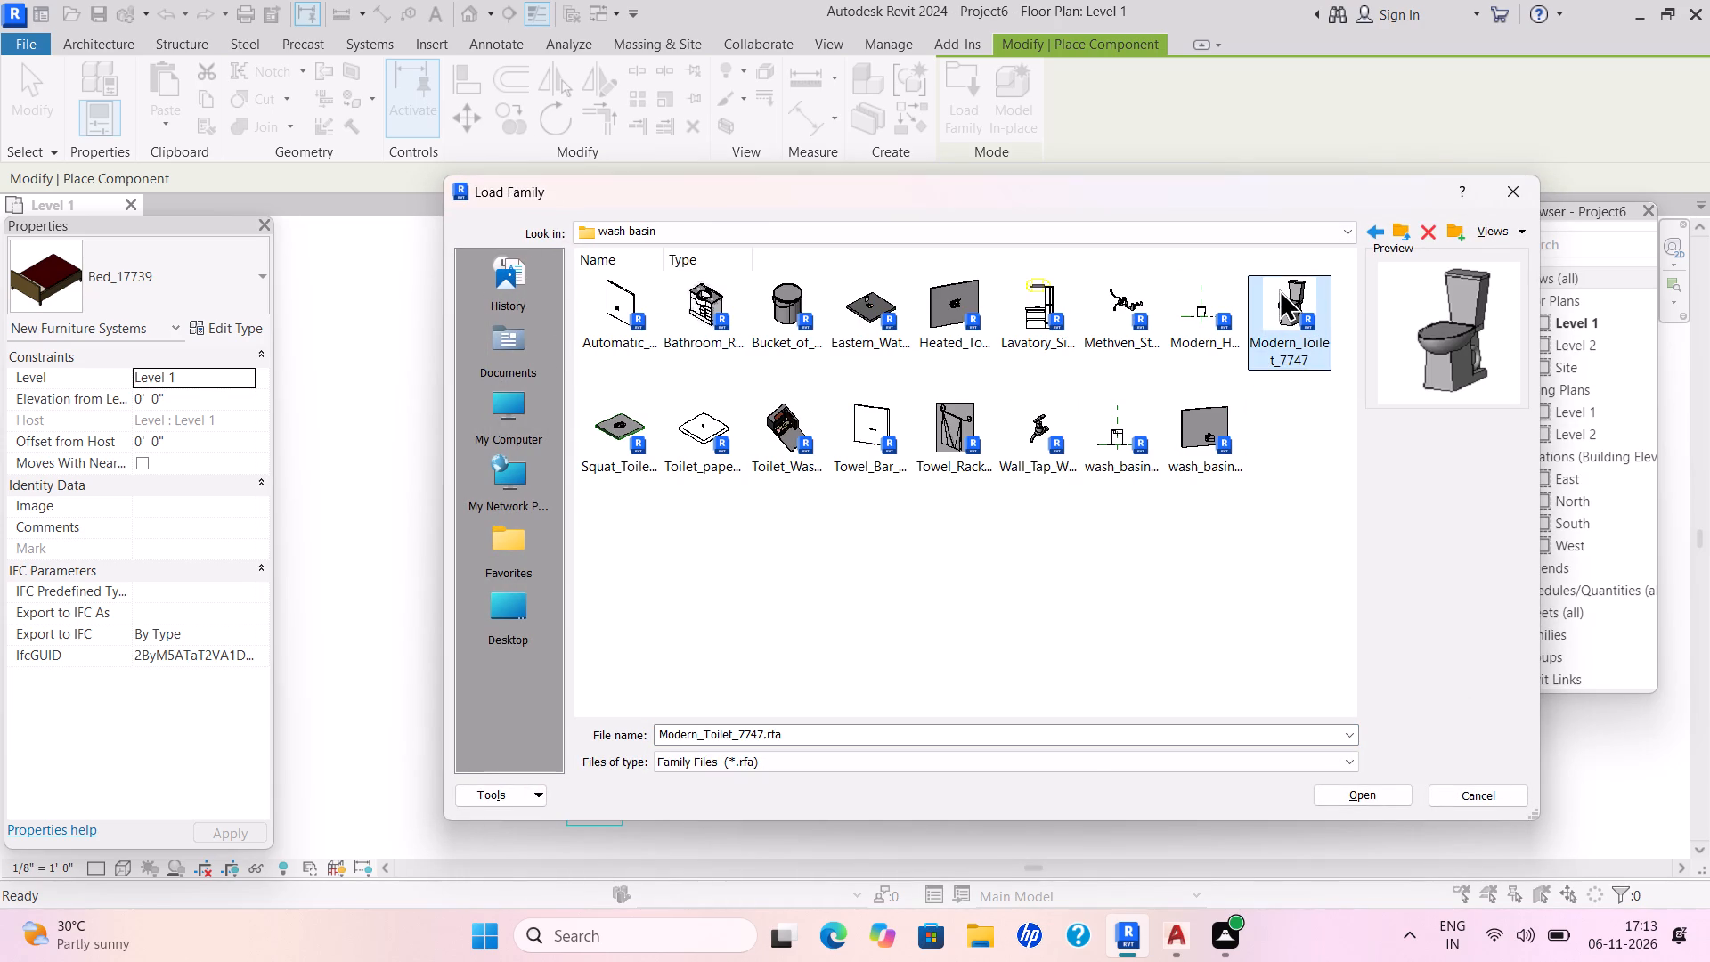
pyautogui.doubleClick(1279, 289)
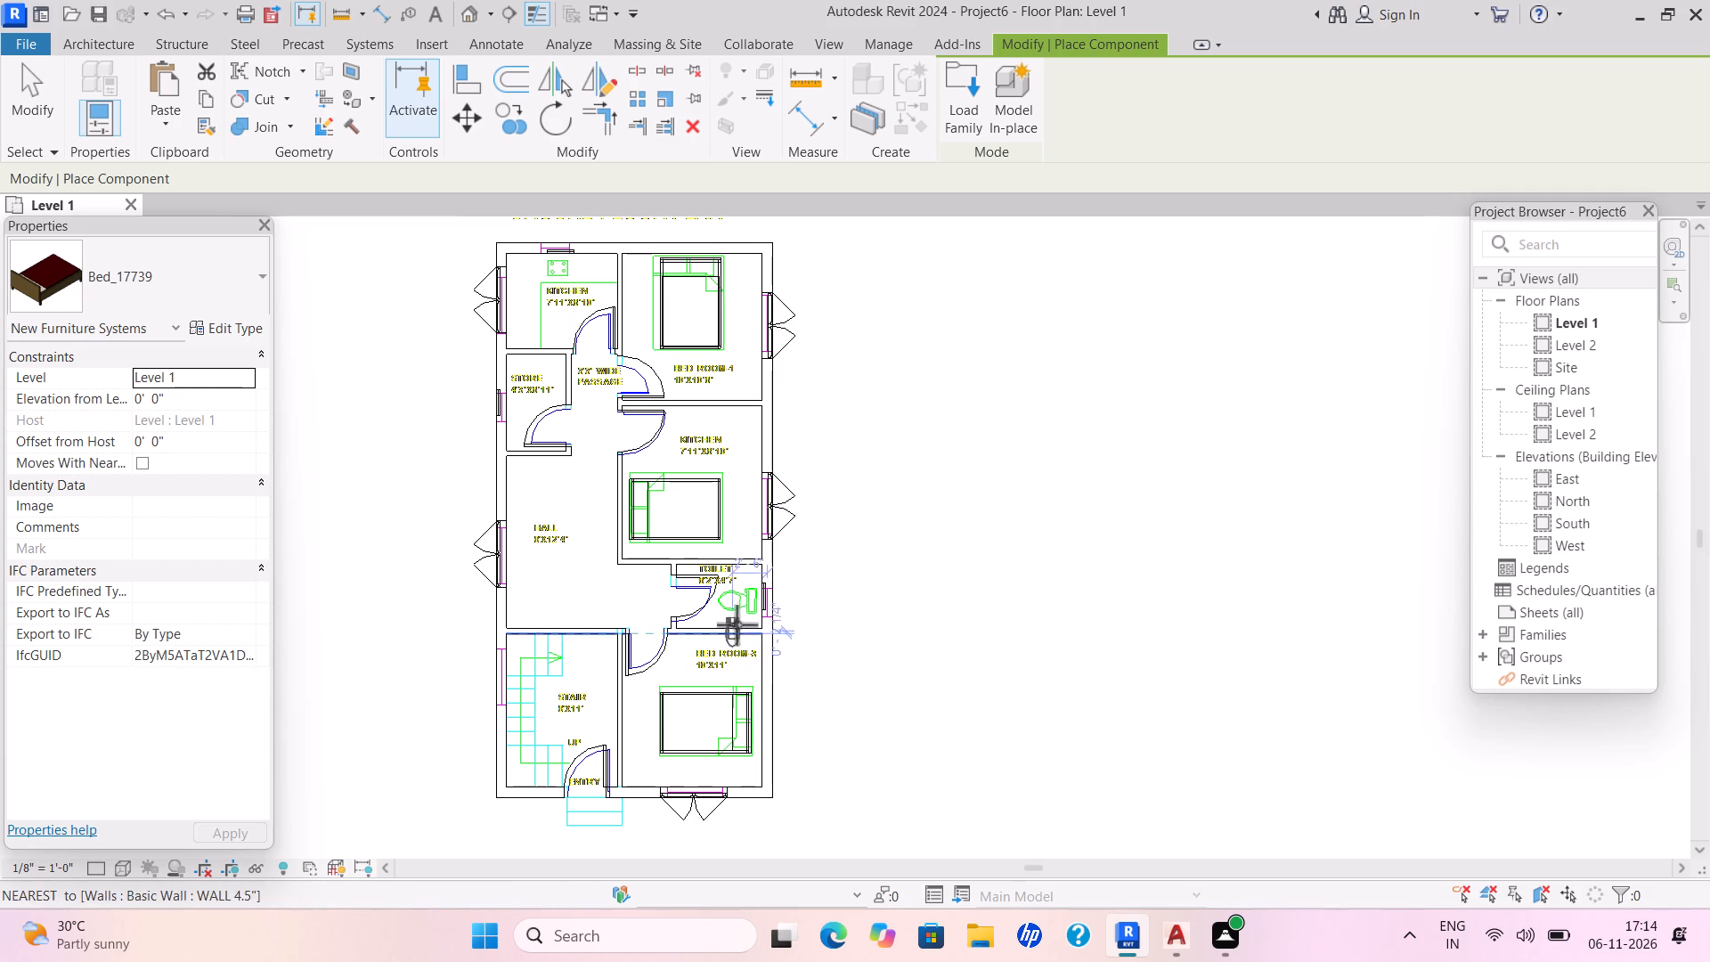
# Rotate Modern_Toilet_7747 and place it over the CAD toilet symbol in the toilet room, and end placement.
pyautogui.press('space')
pyautogui.press('space')
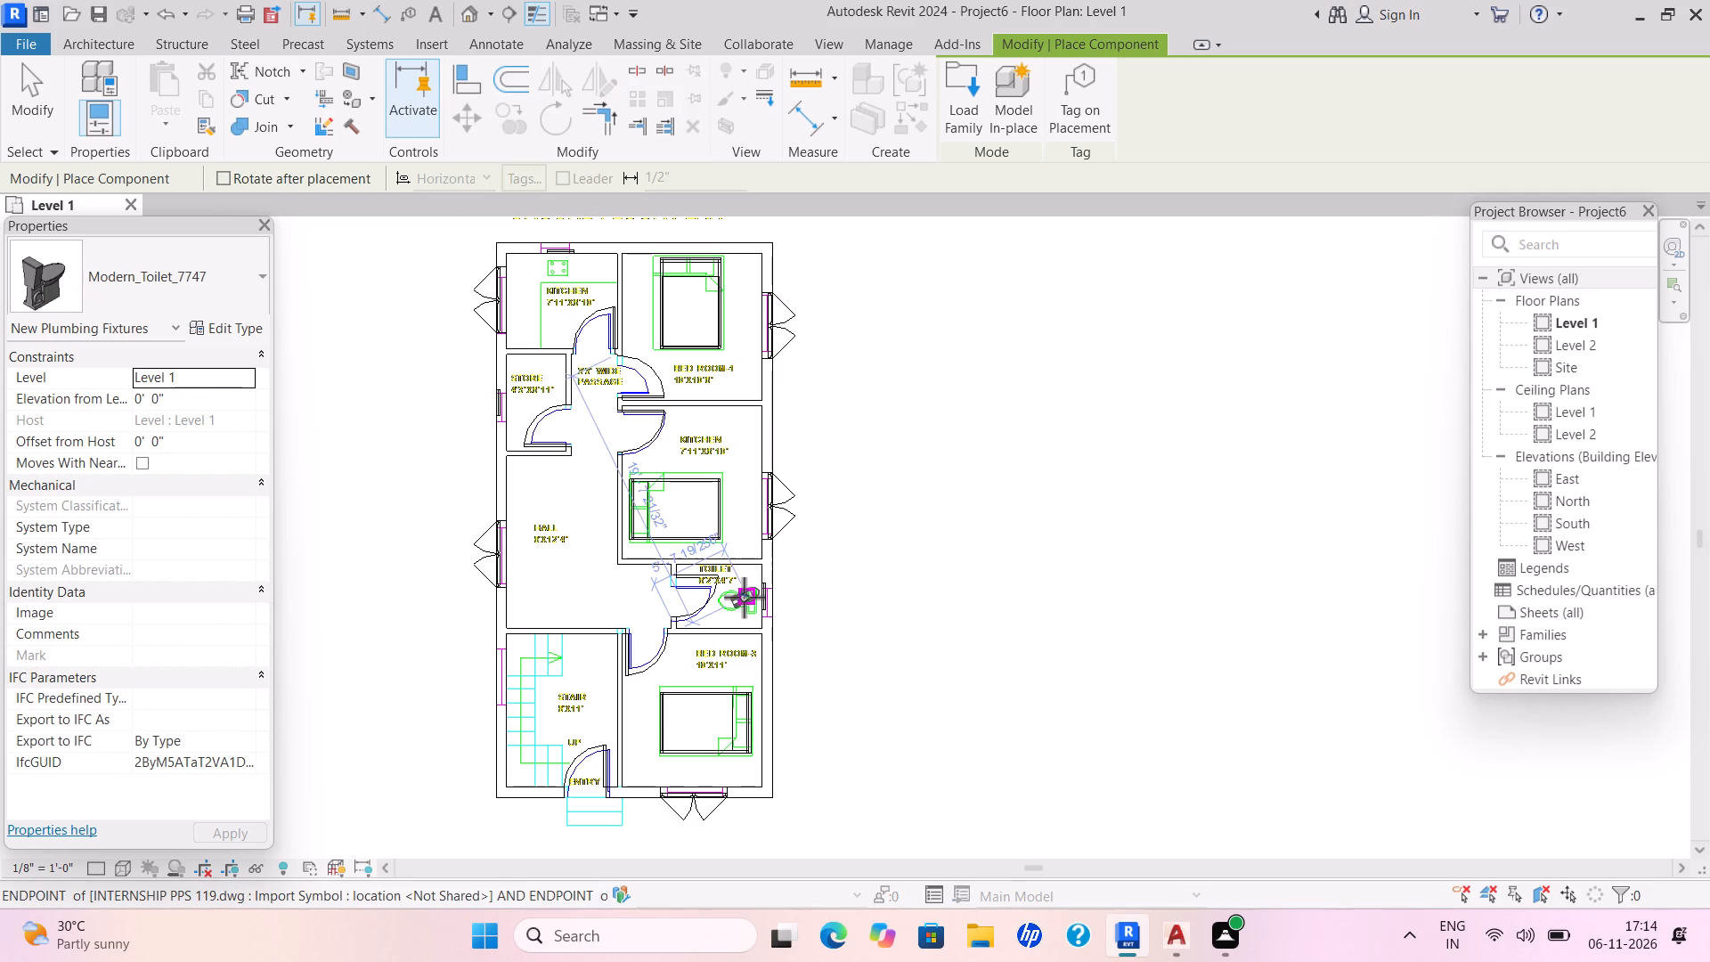
pyautogui.press('space')
pyautogui.press('space')
pyautogui.press('space')
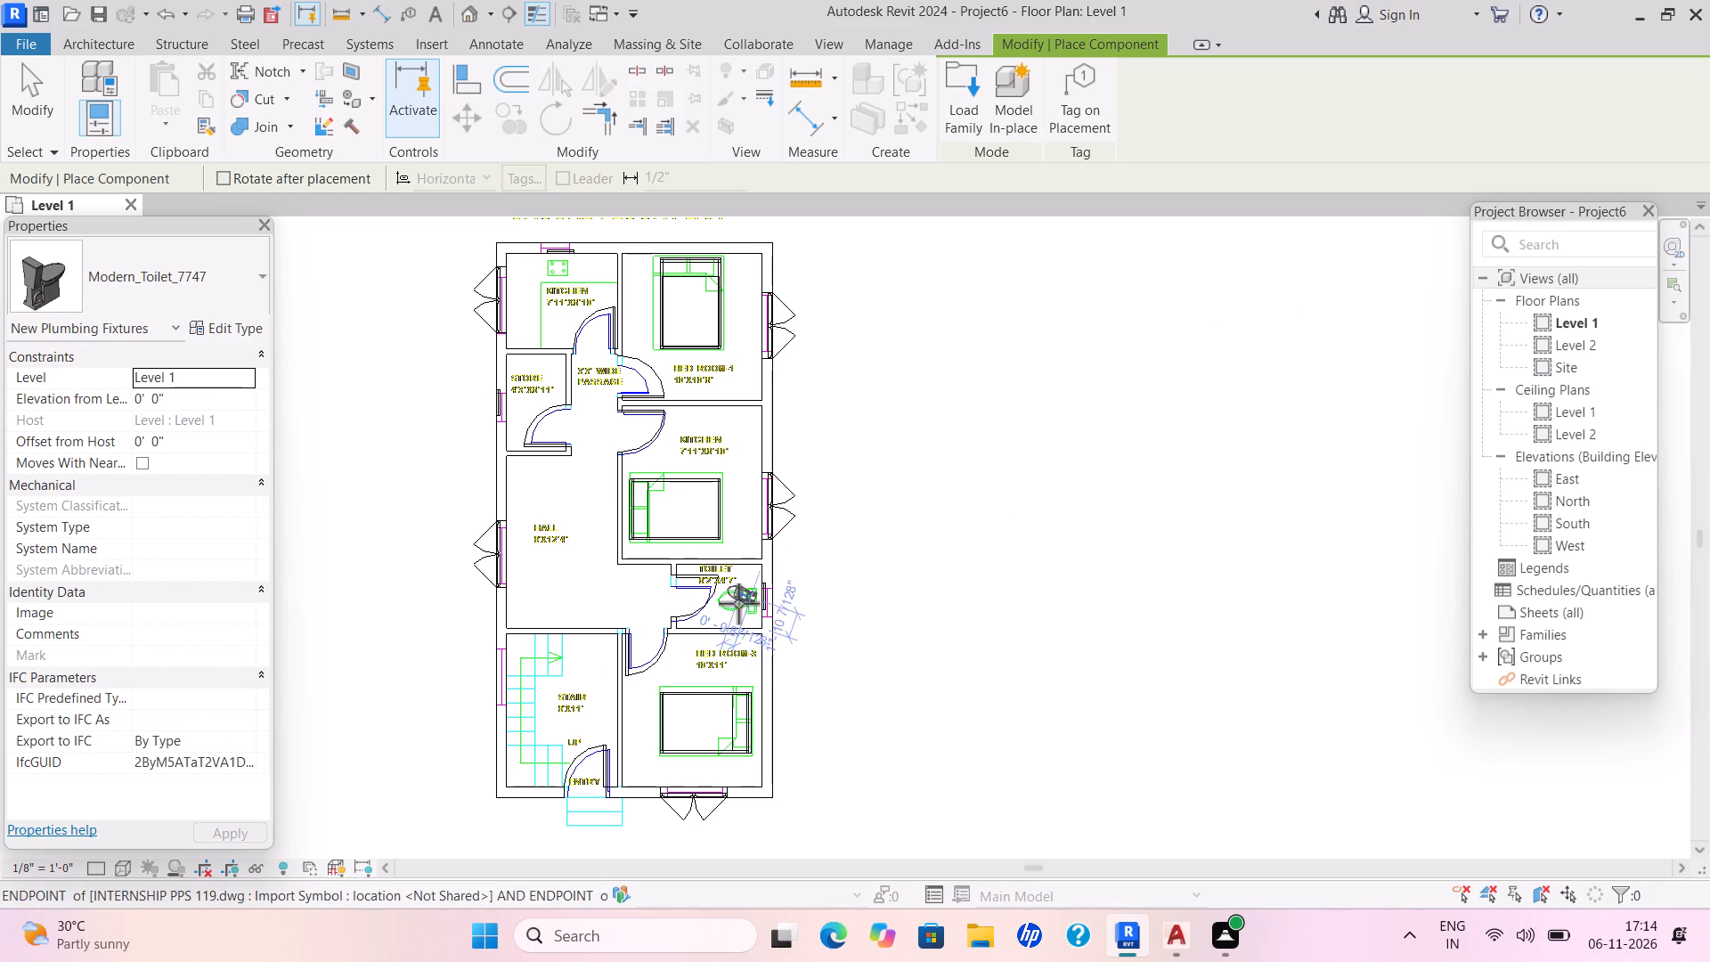
pyautogui.press('space')
pyautogui.click(738, 603)
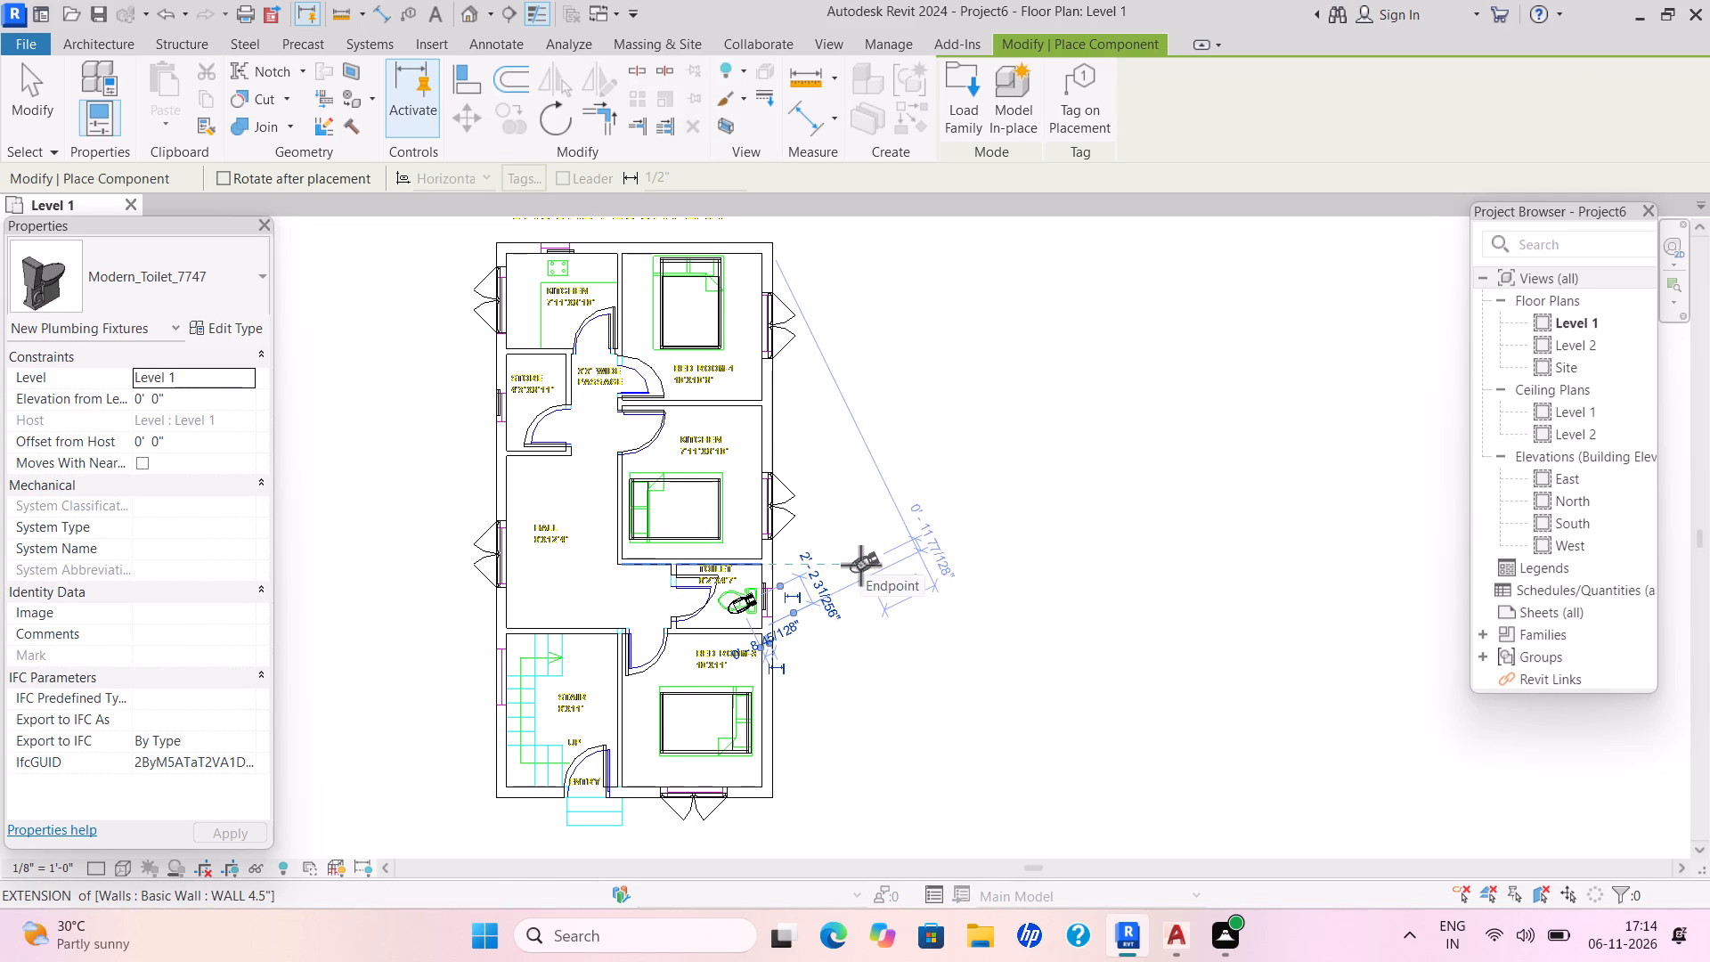
pyautogui.press('Escape')
pyautogui.press('Escape')
pyautogui.press('Escape')
pyautogui.press('Escape')
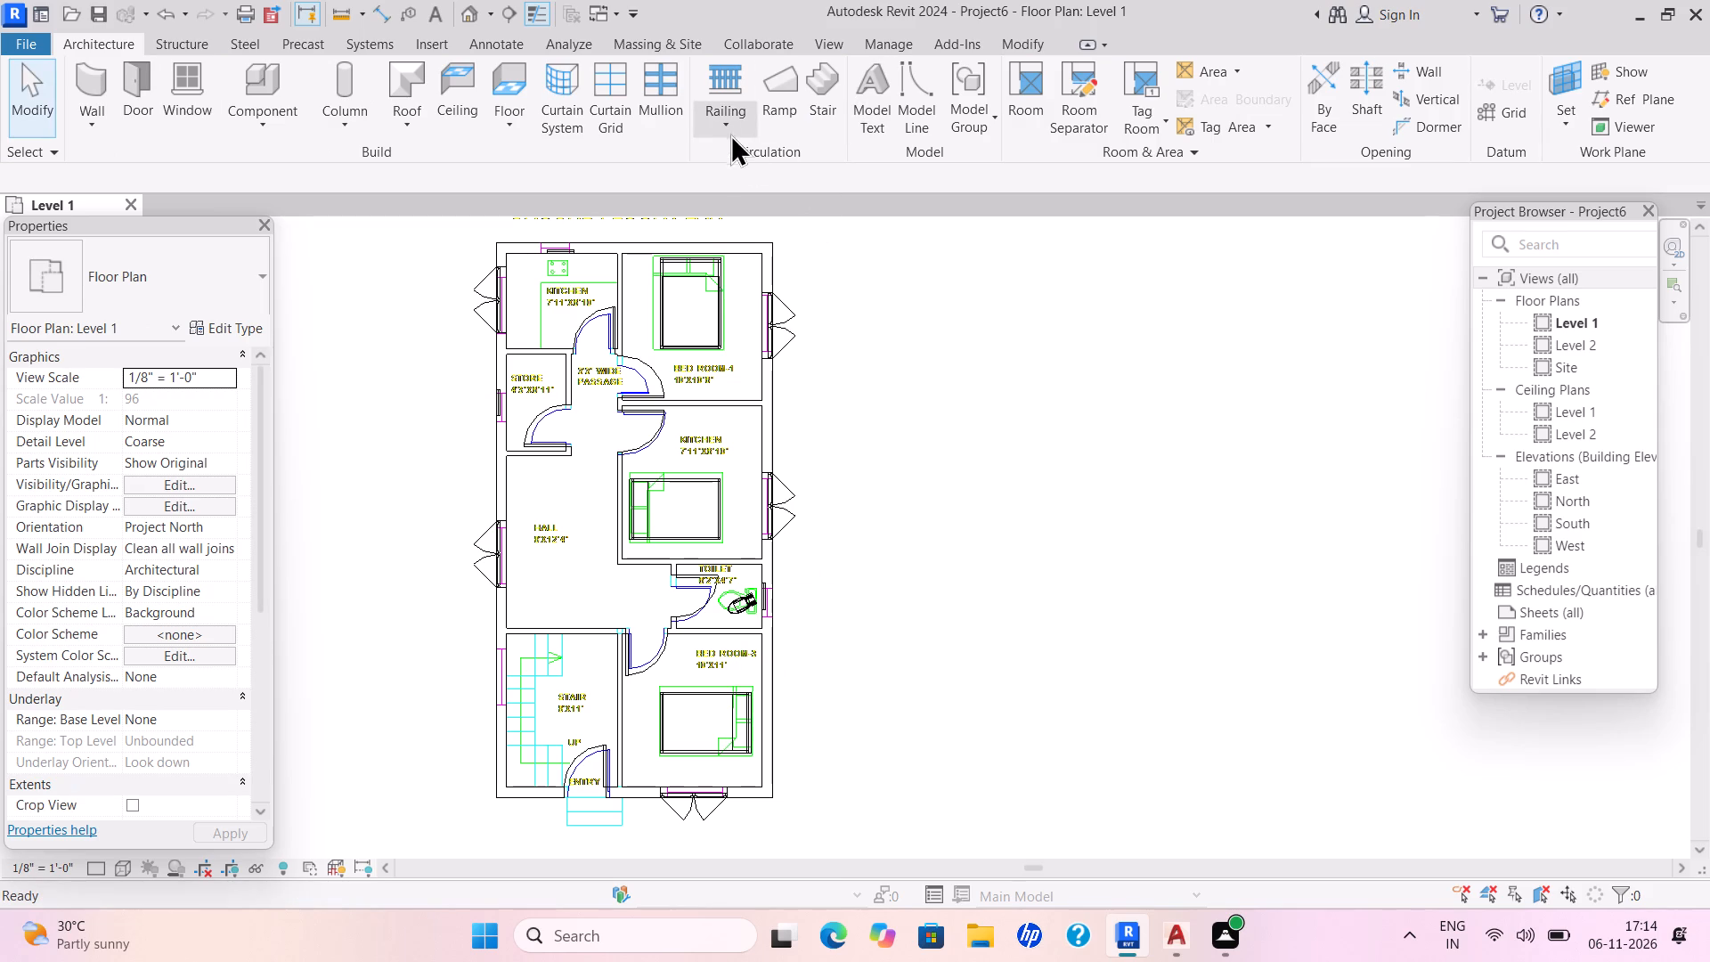
# Start a stair with a sketched run and draw its U-shaped outer boundary along the stair room walls, about 11' long and 4' wide.
pyautogui.click(814, 104)
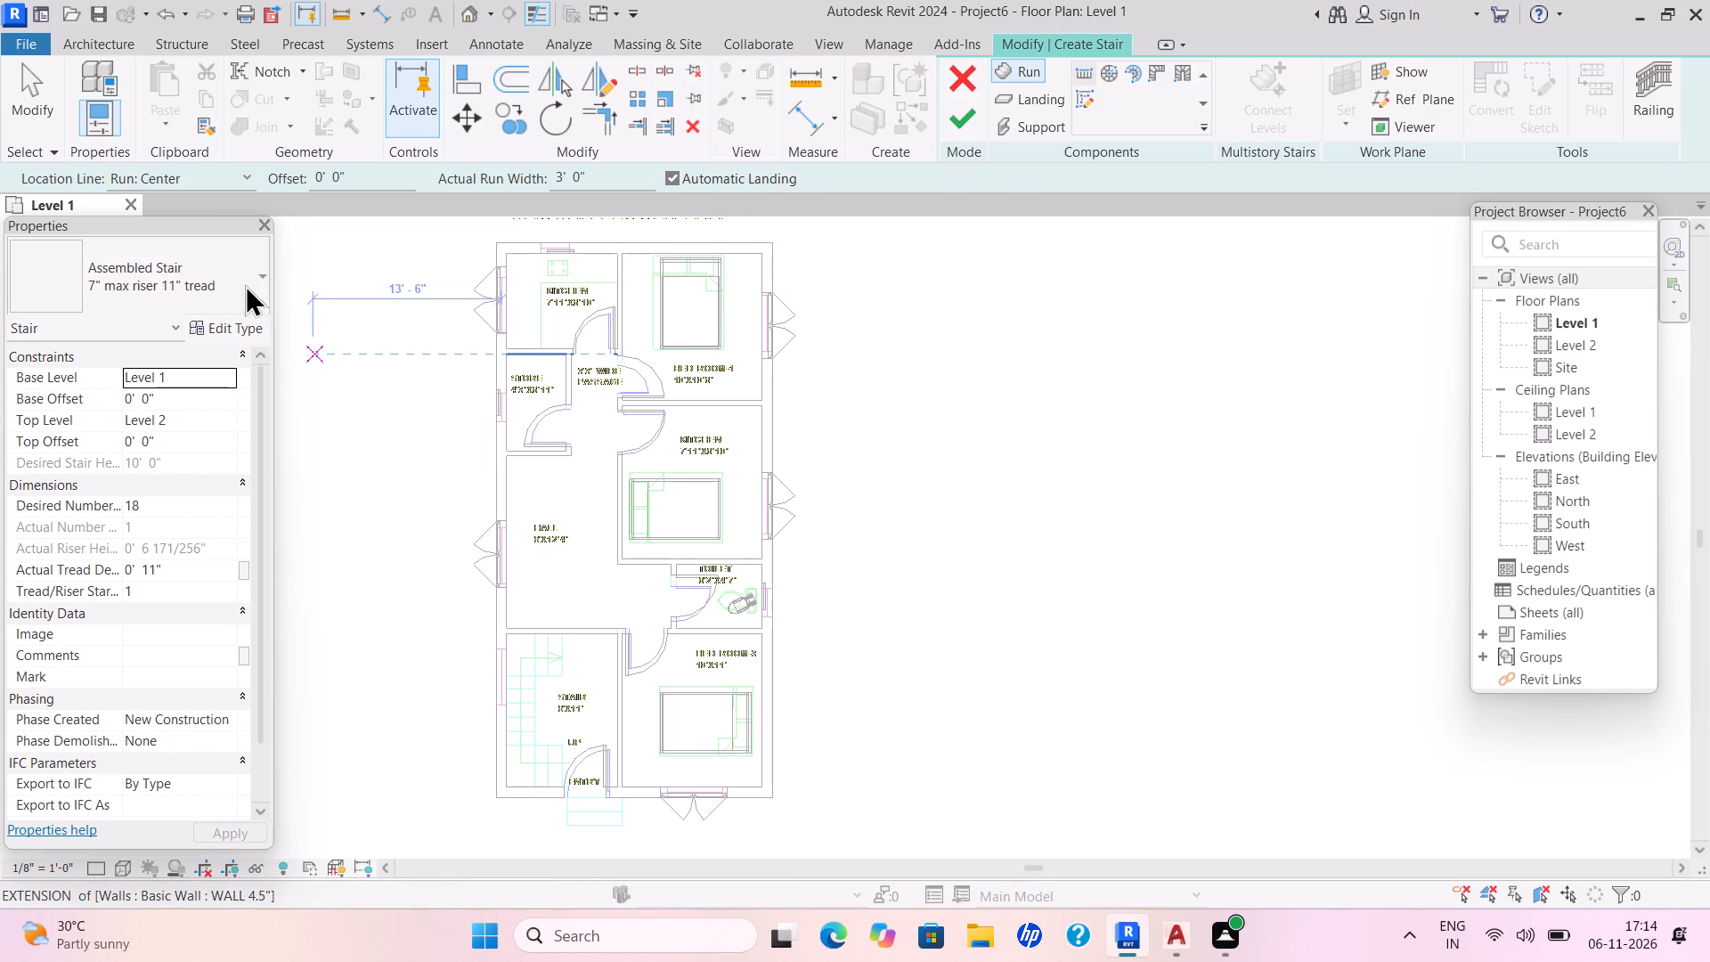
pyautogui.click(1095, 100)
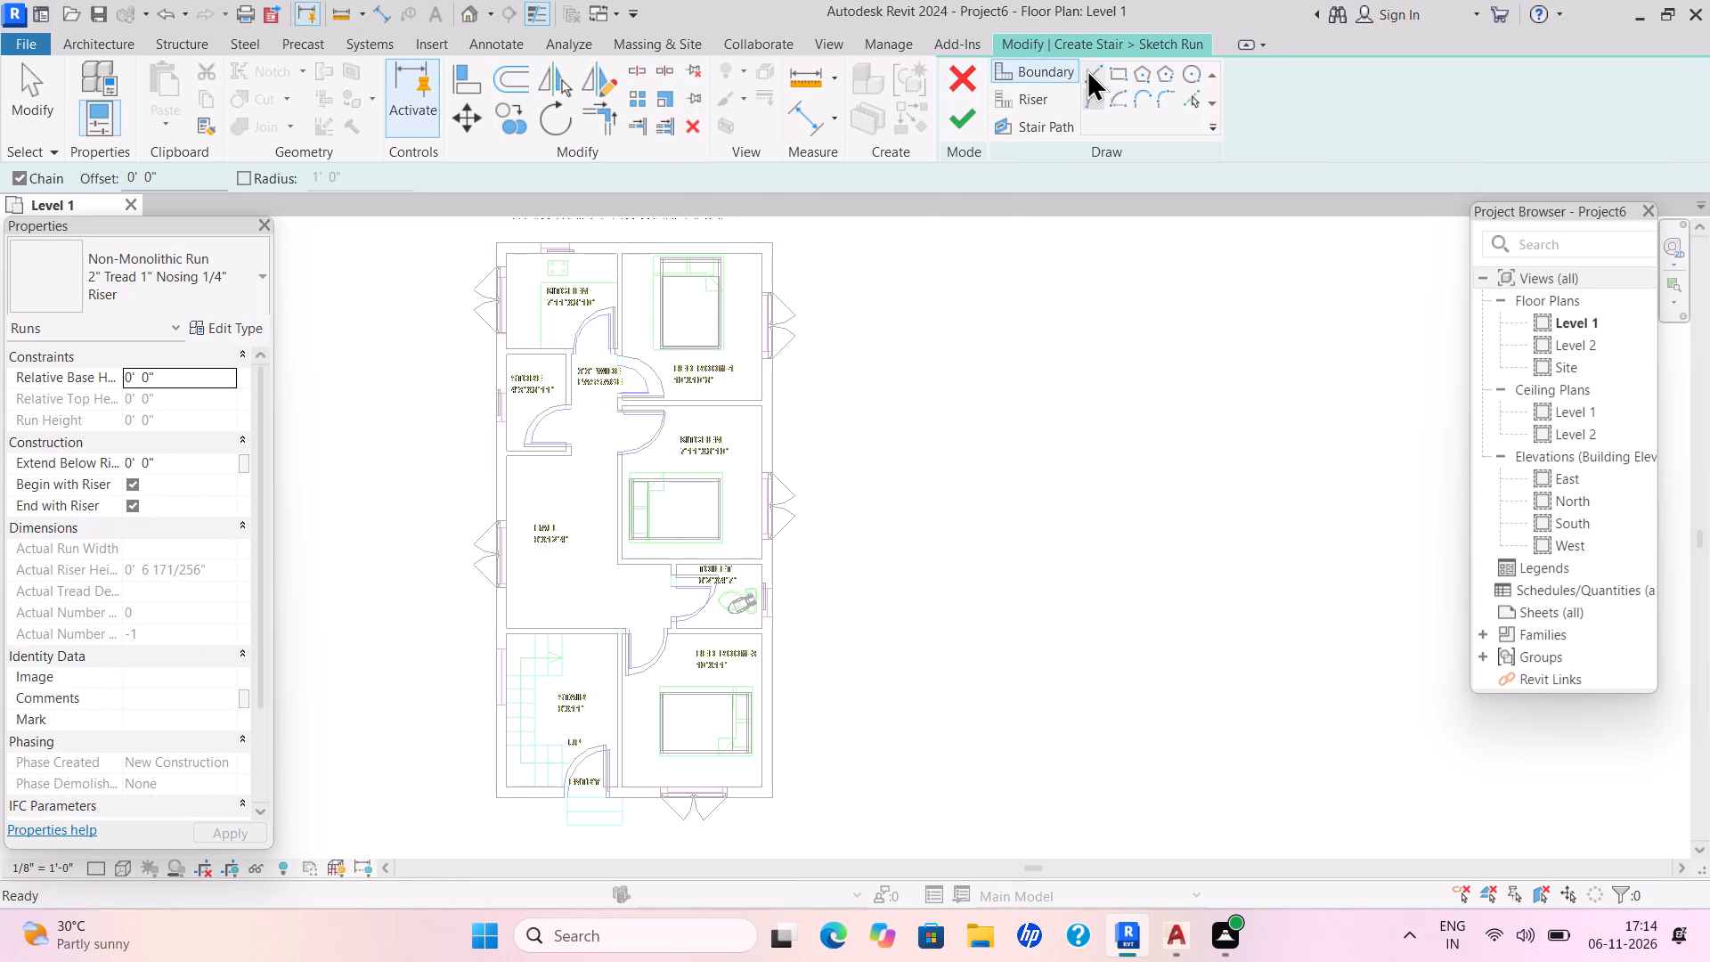
pyautogui.click(1087, 66)
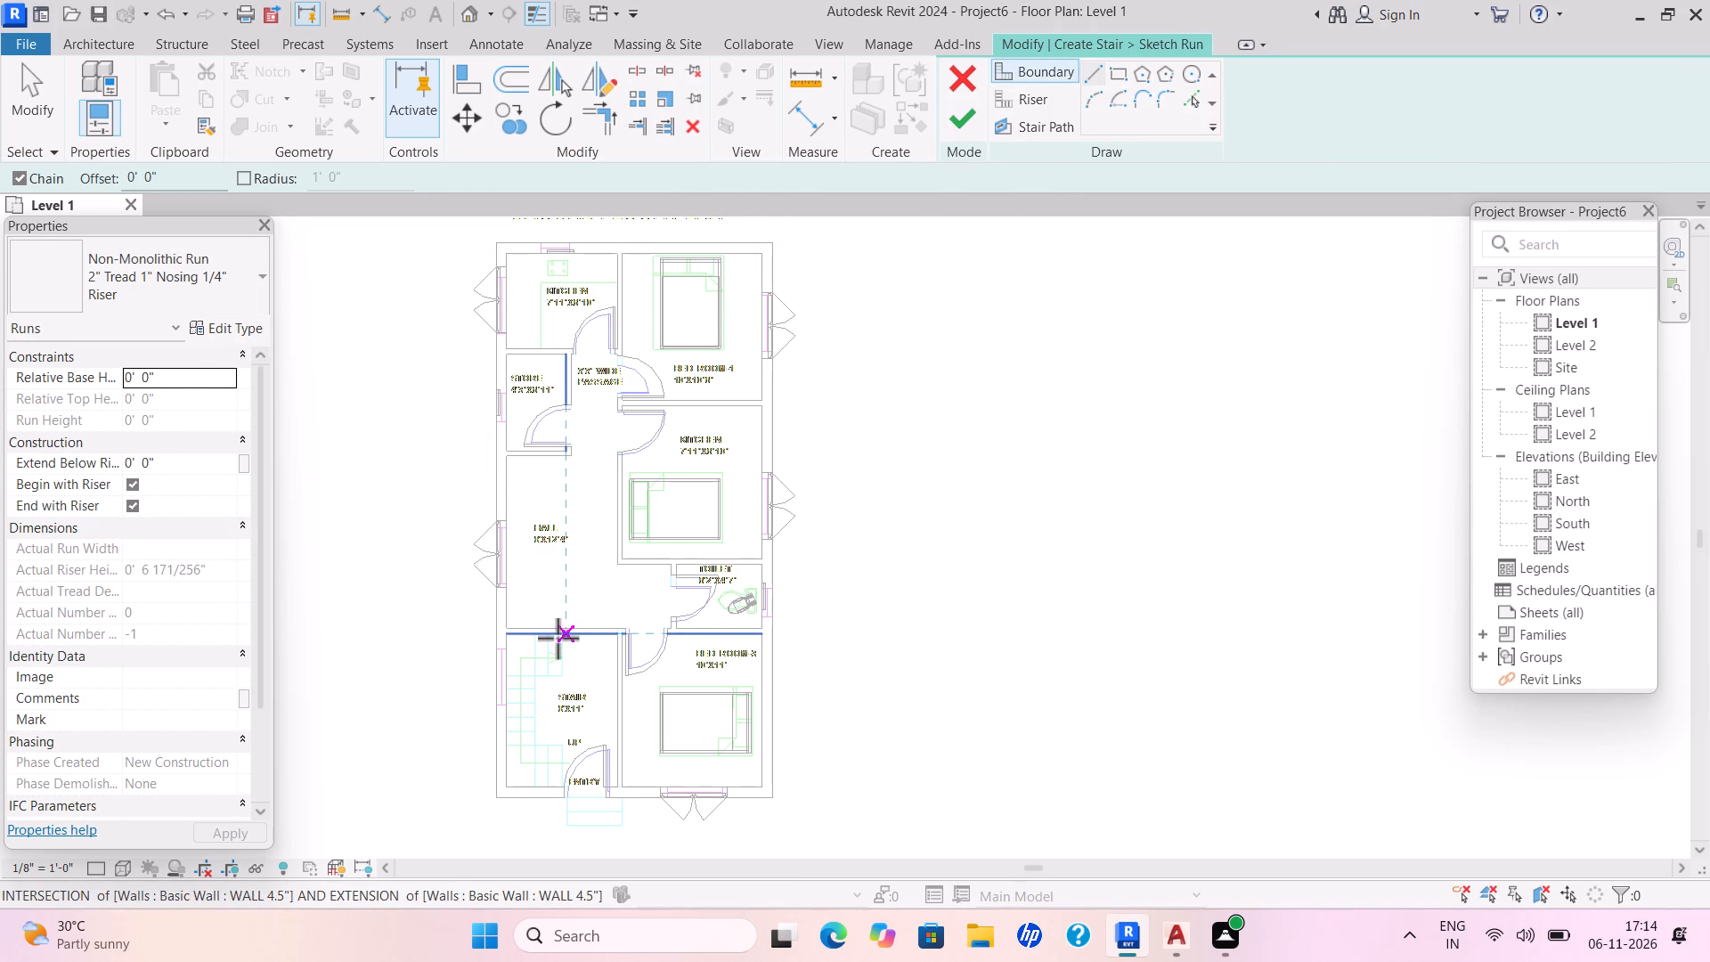
pyautogui.click(558, 638)
pyautogui.click(504, 638)
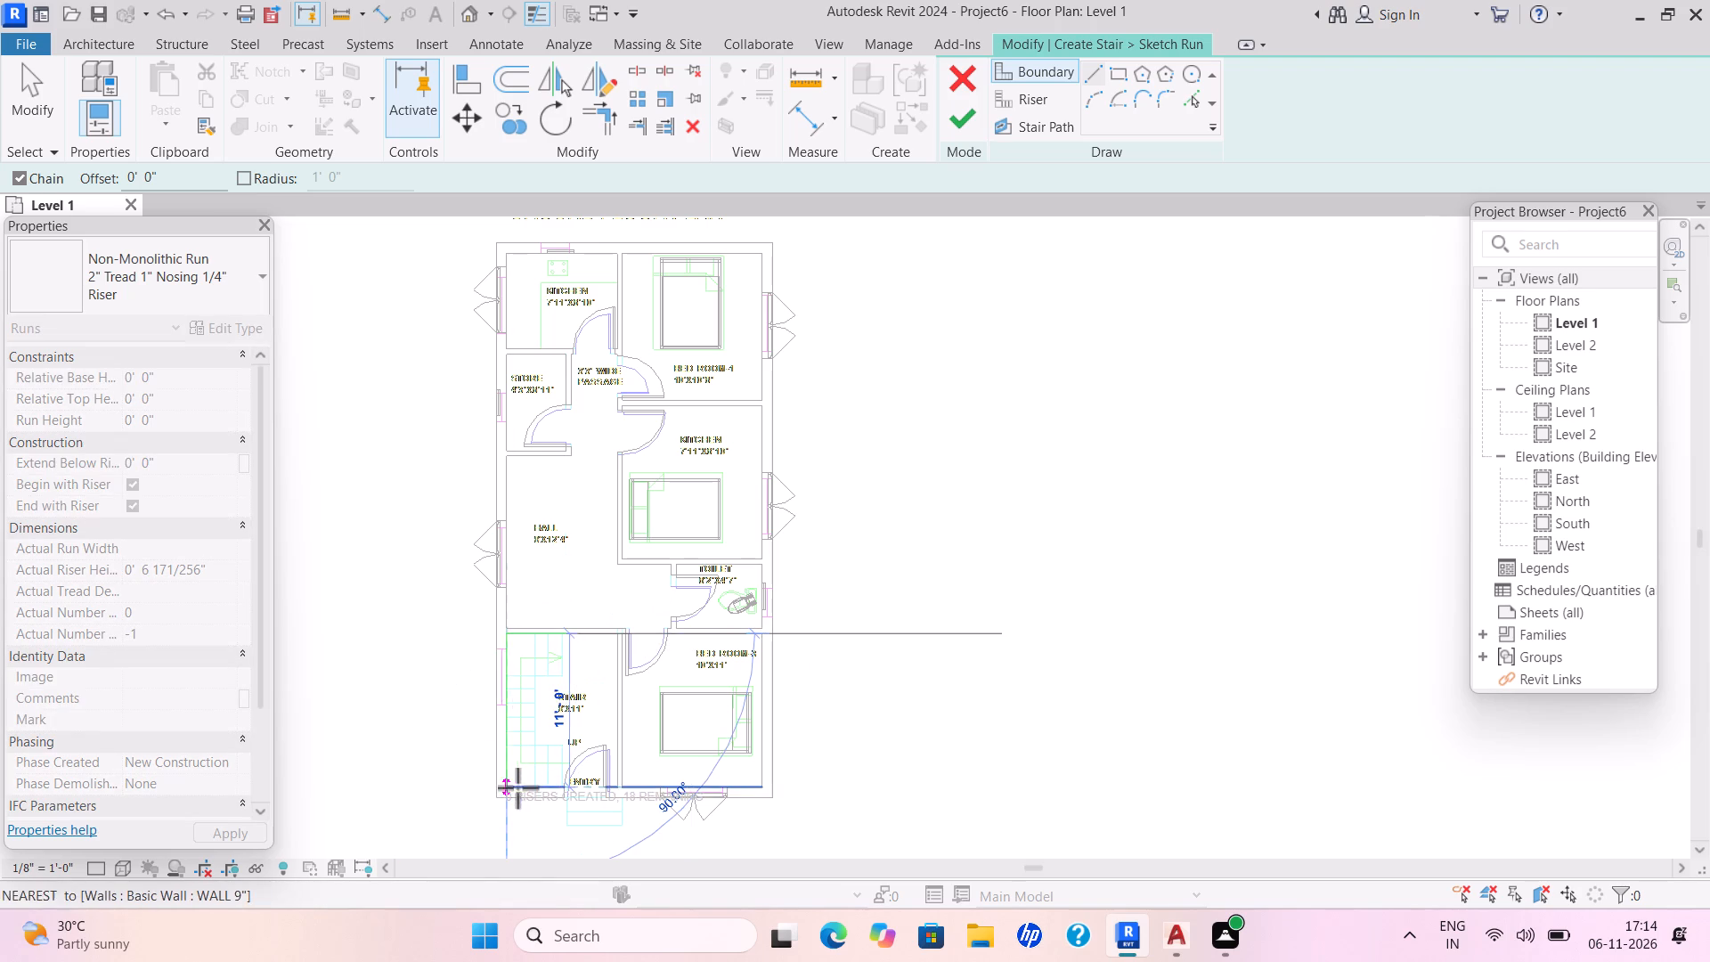
pyautogui.click(510, 790)
pyautogui.click(563, 787)
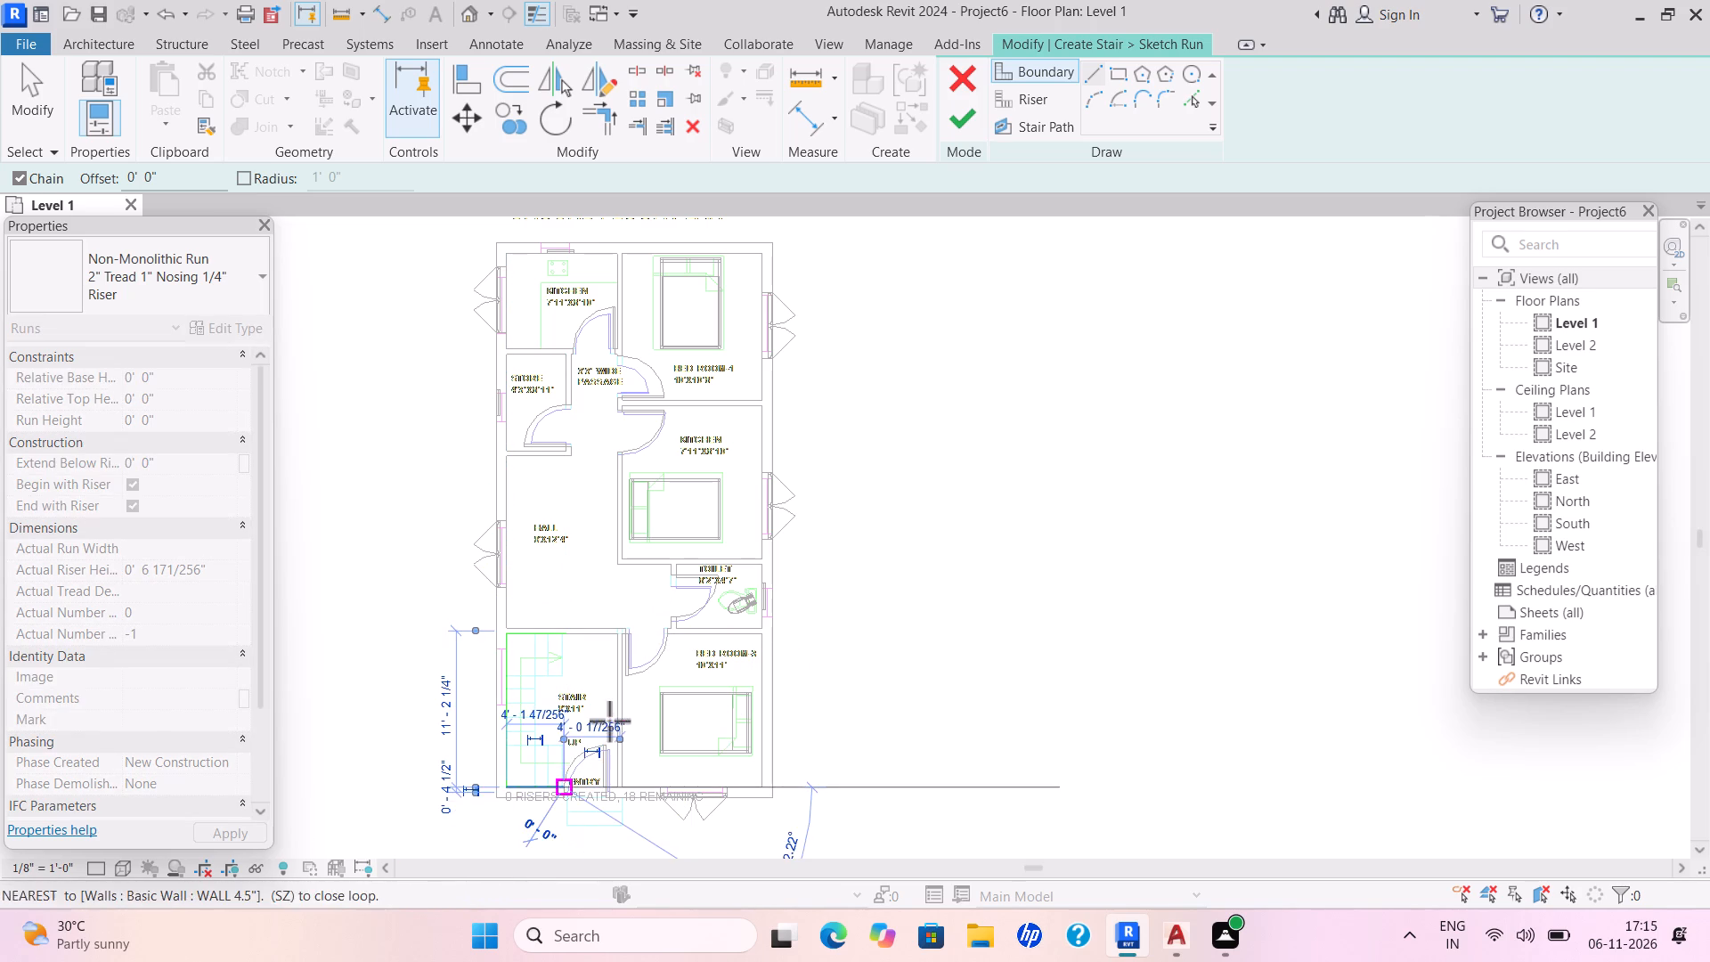
pyautogui.press('Escape')
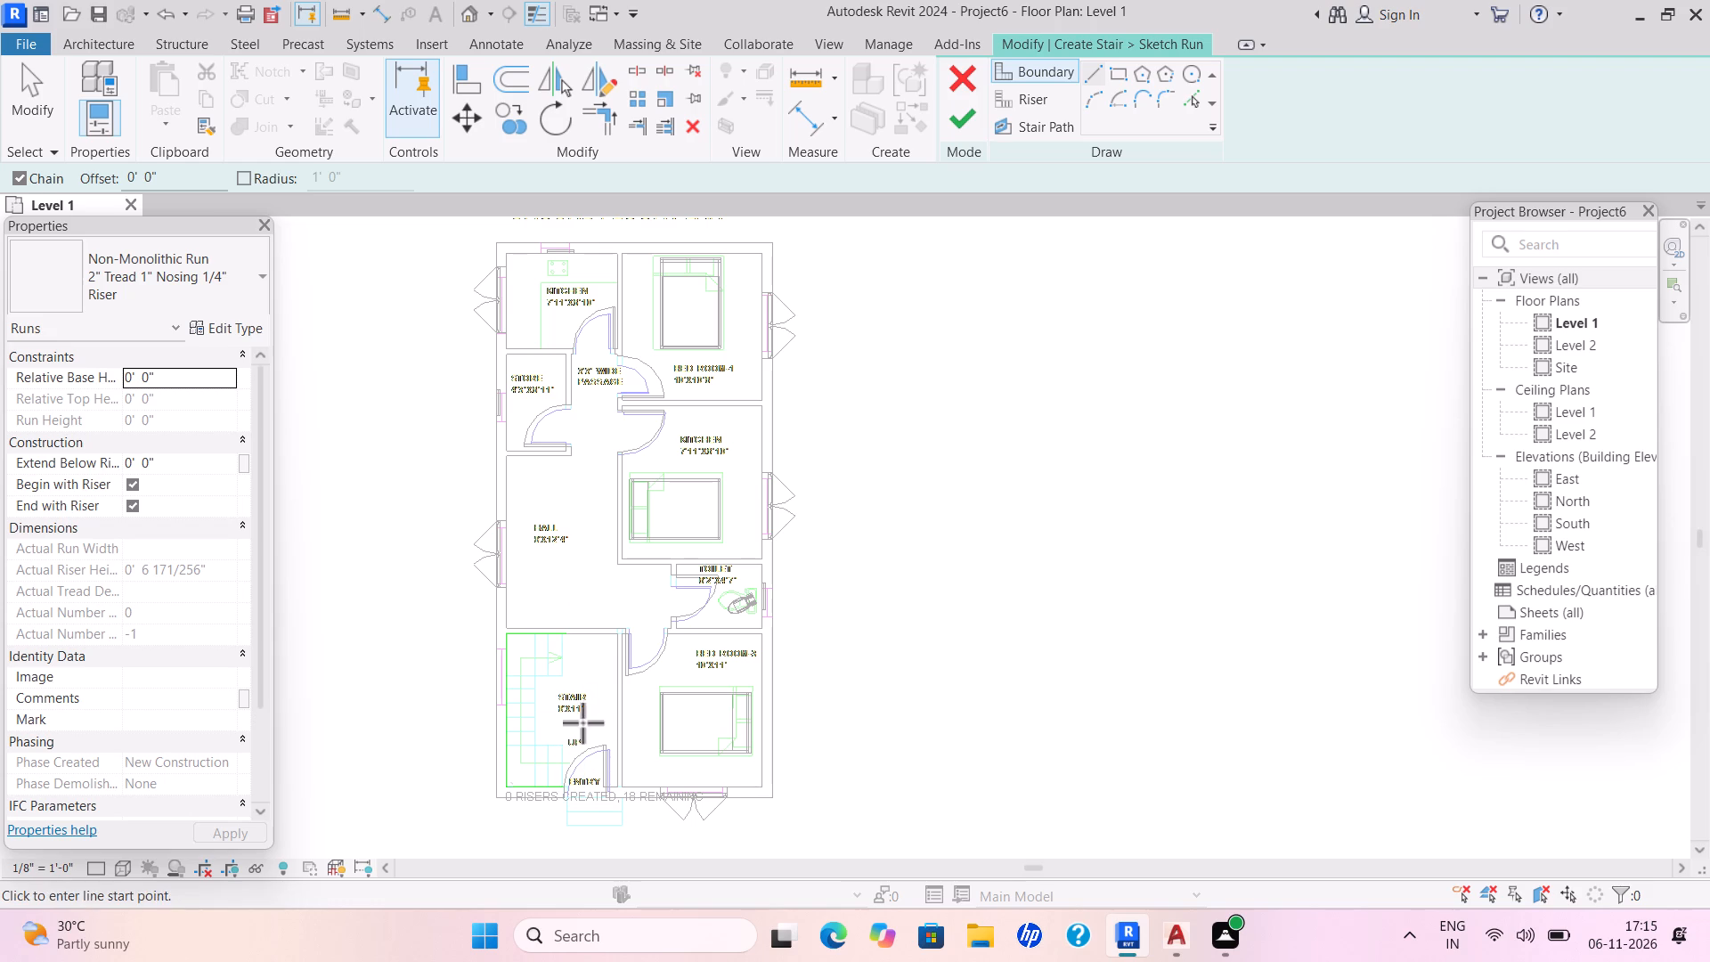
# Draw the stair's U-shaped inner boundary over the CAD stair lines, with its long side about 5'.
pyautogui.click(557, 740)
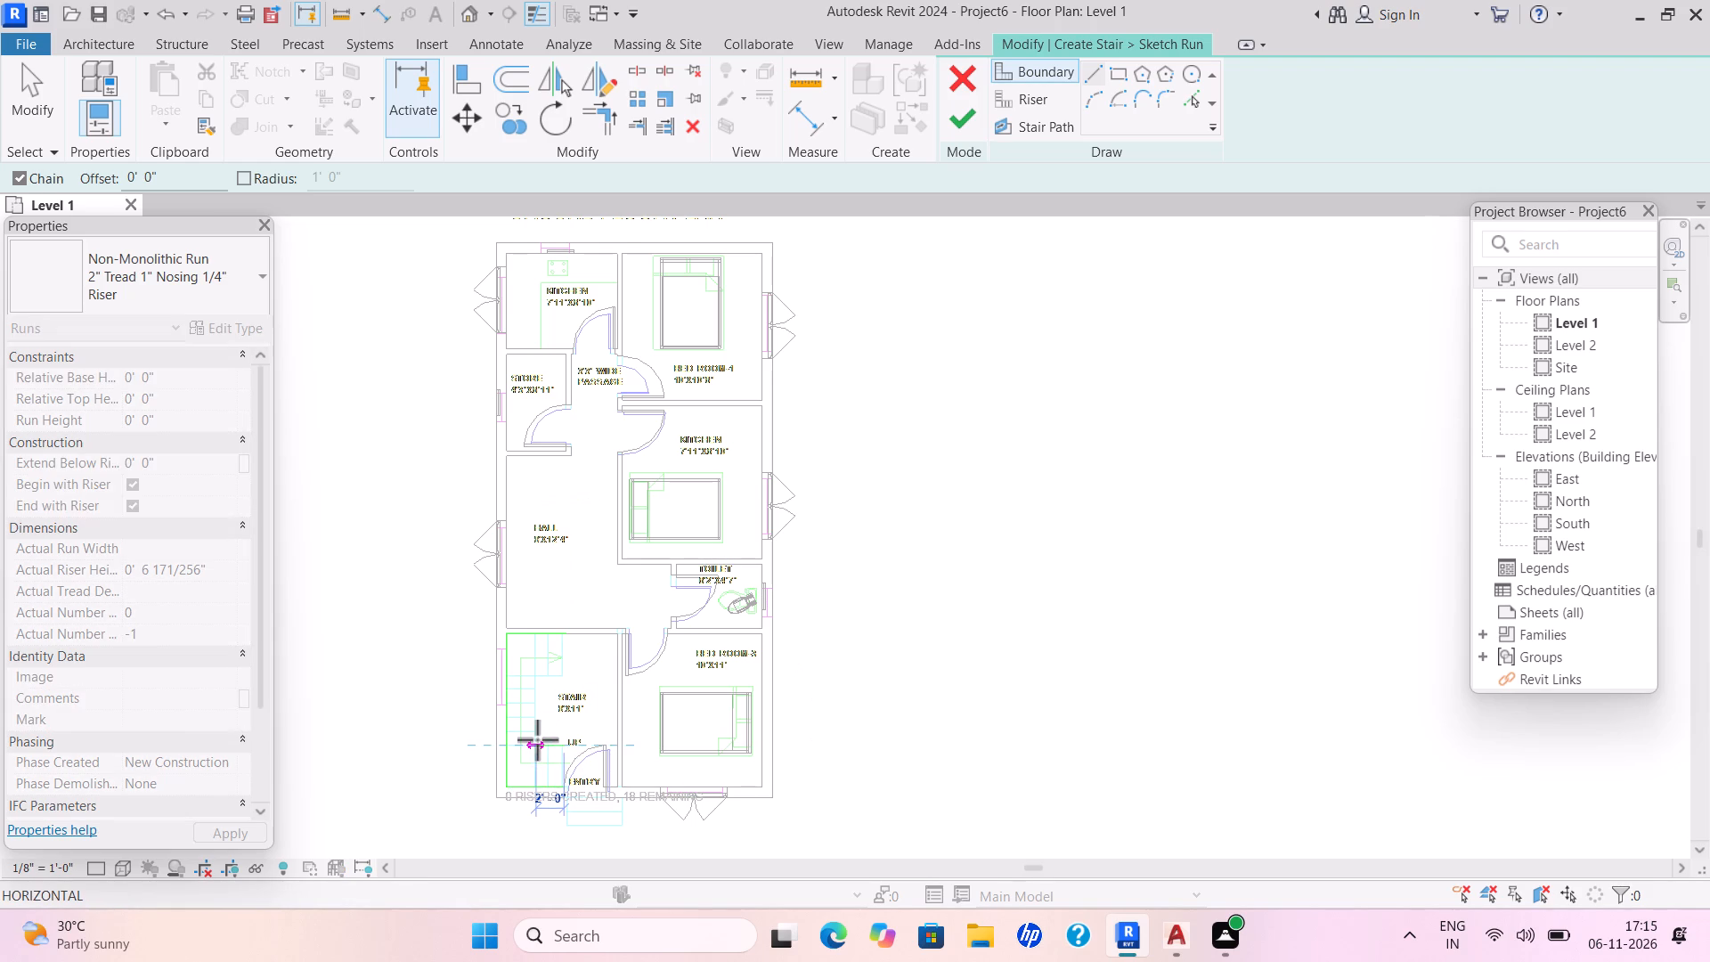
pyautogui.click(533, 746)
pyautogui.click(530, 675)
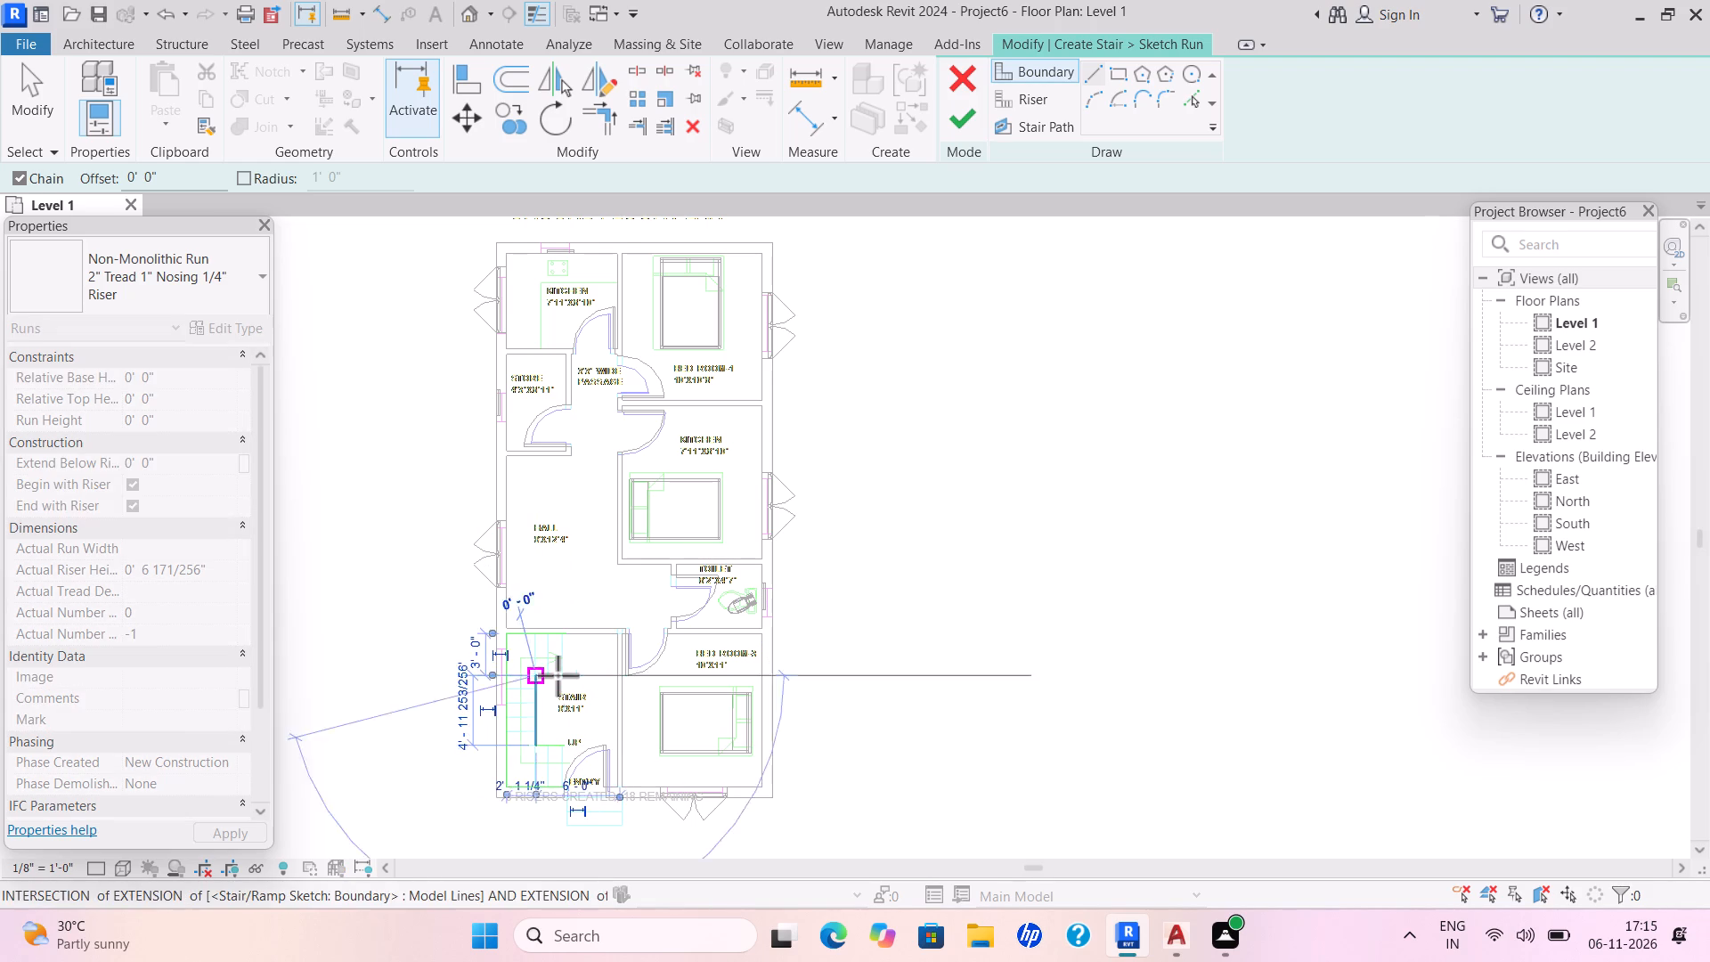
pyautogui.click(558, 675)
pyautogui.press('Escape')
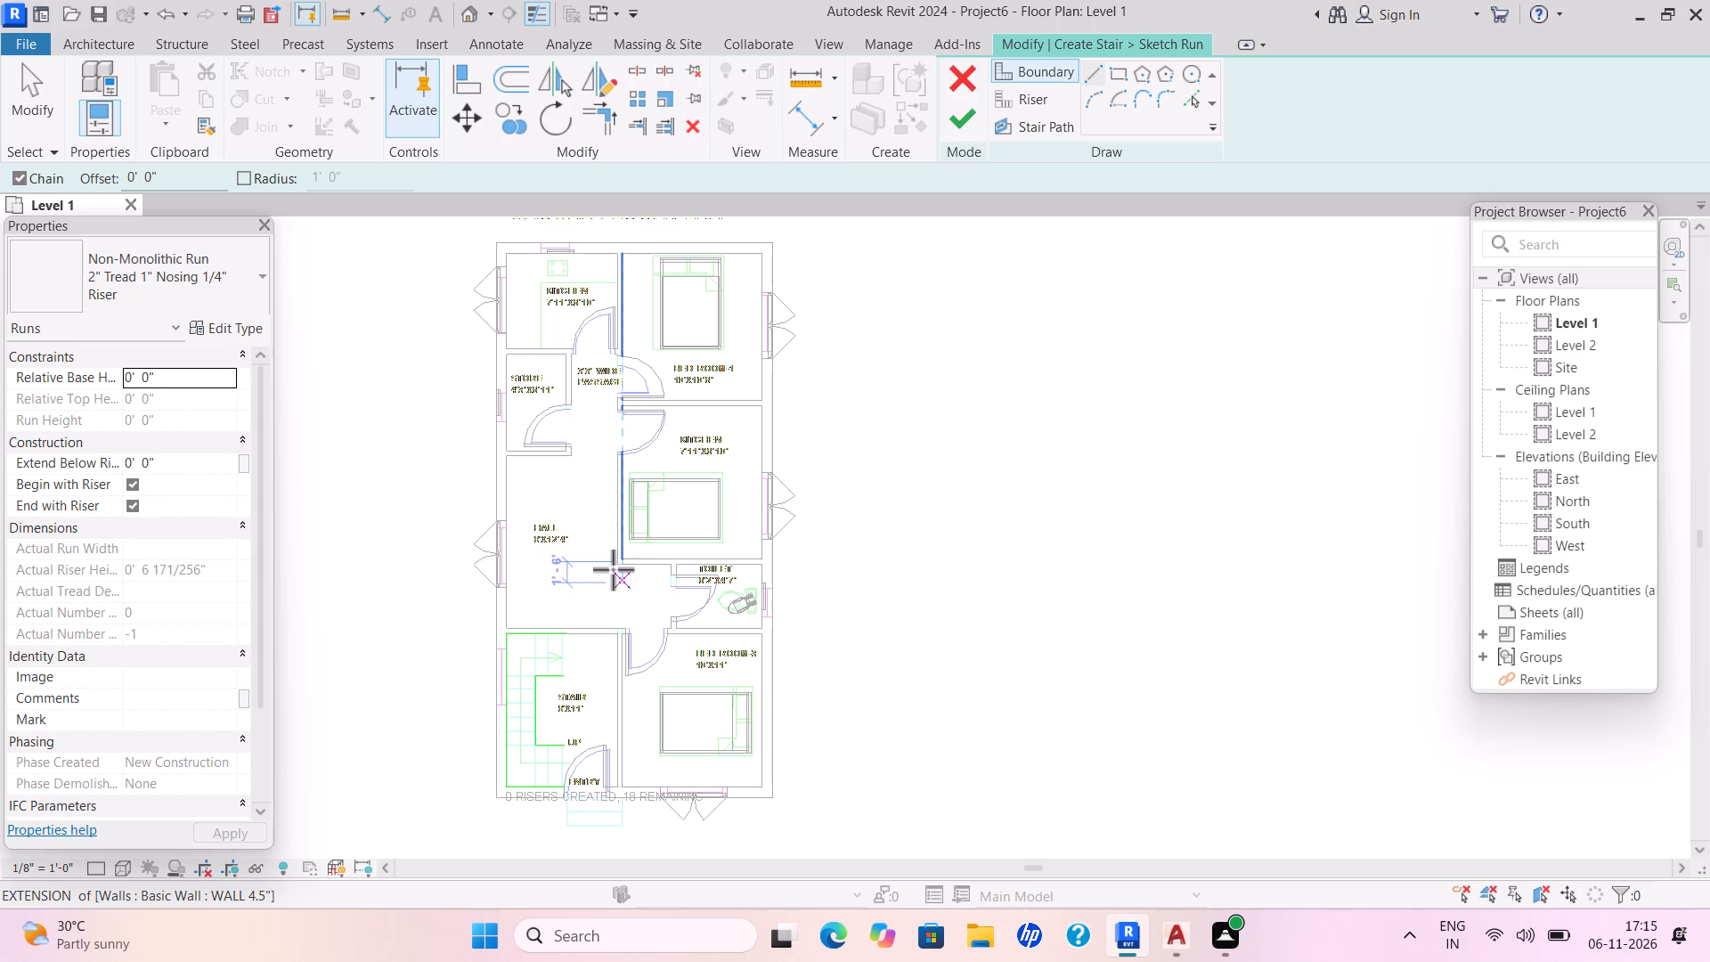
# Draw three straight riser lines across the stair's upper flight, between the outer and inner boundaries, following the CAD treads.
pyautogui.doubleClick(1035, 98)
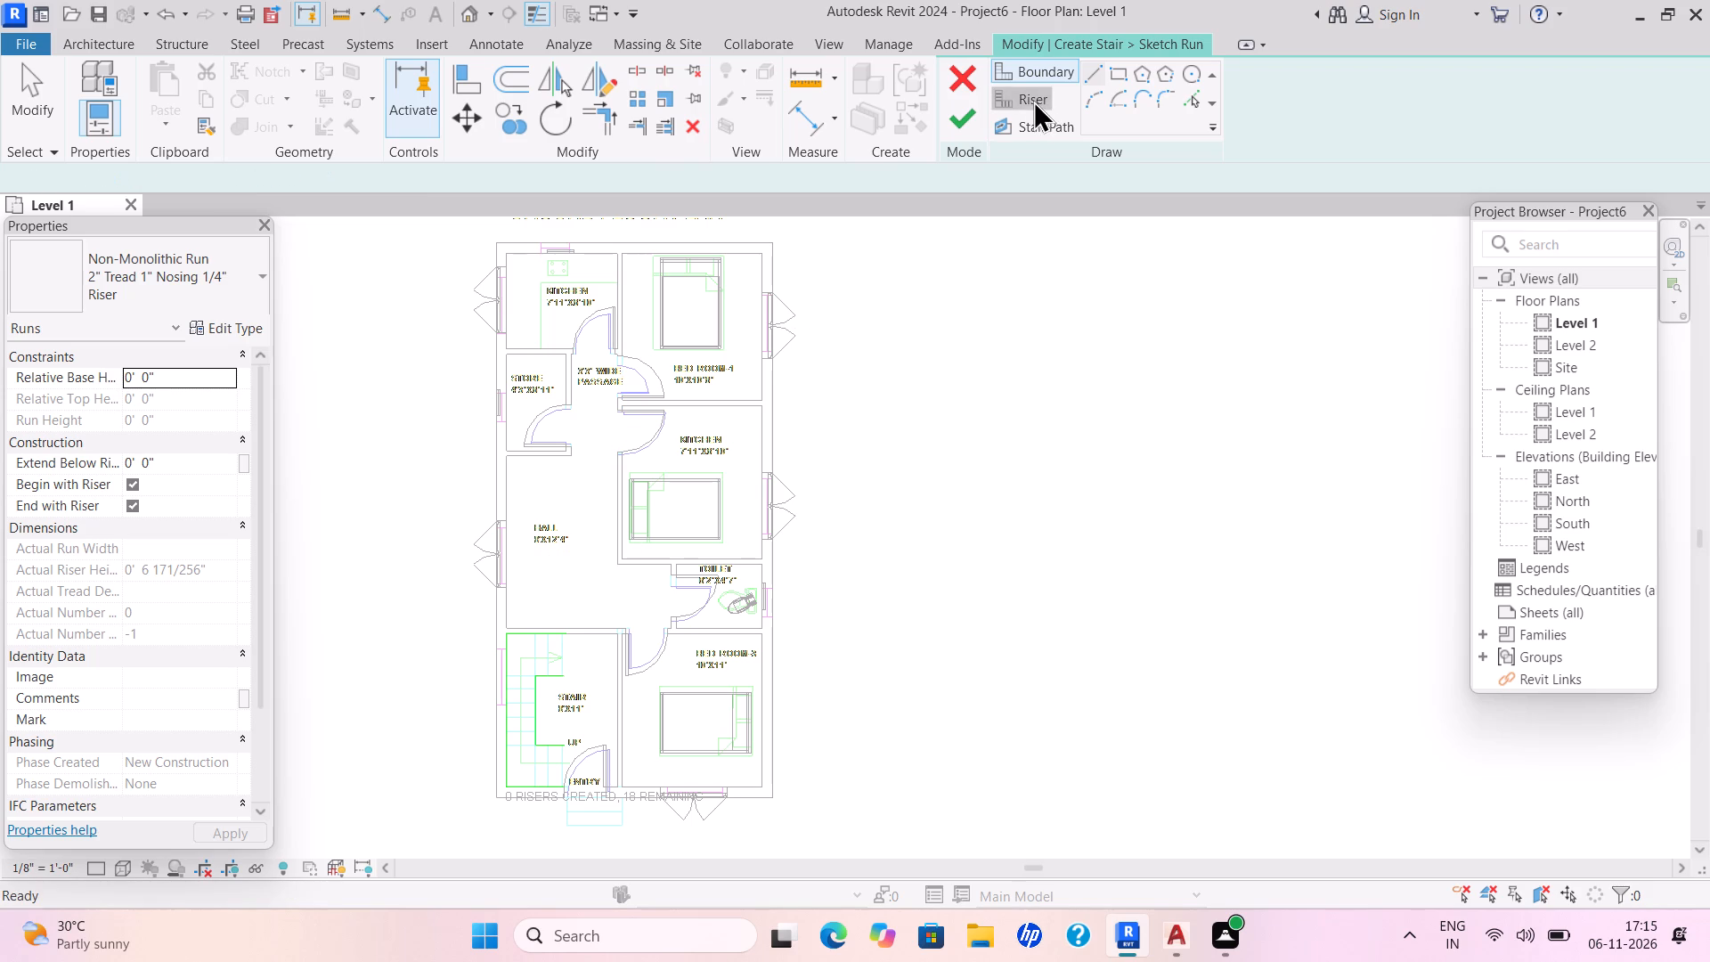
pyautogui.click(1026, 100)
pyautogui.doubleClick(1100, 61)
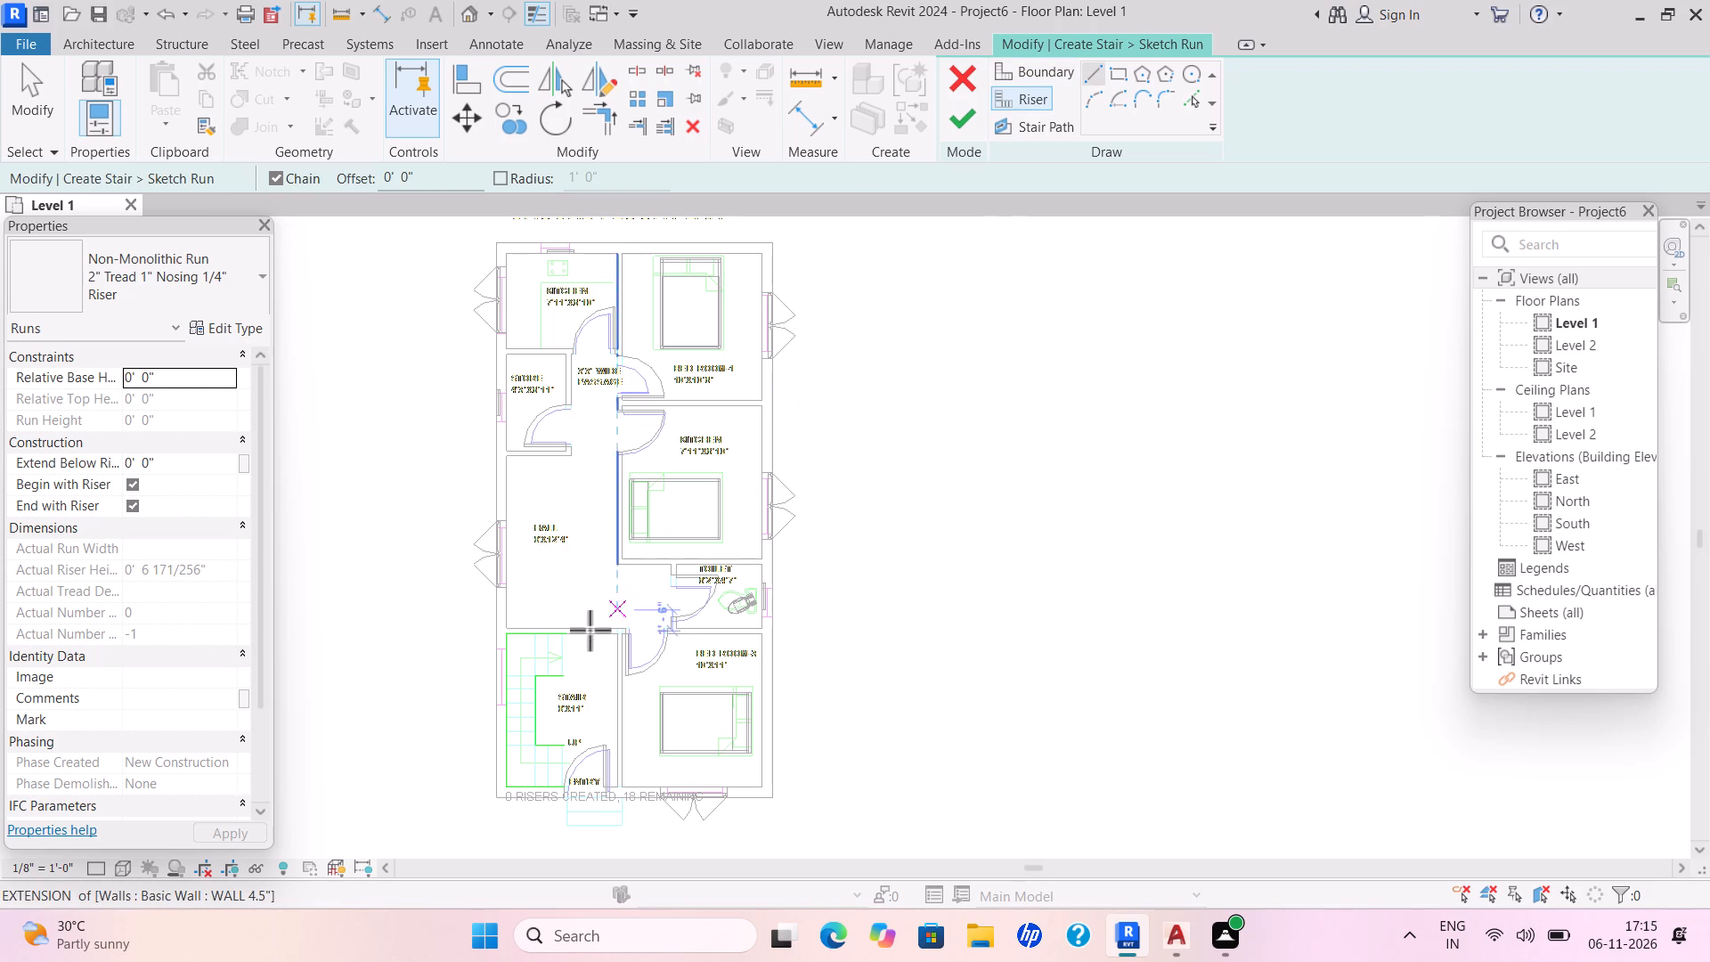
pyautogui.click(558, 632)
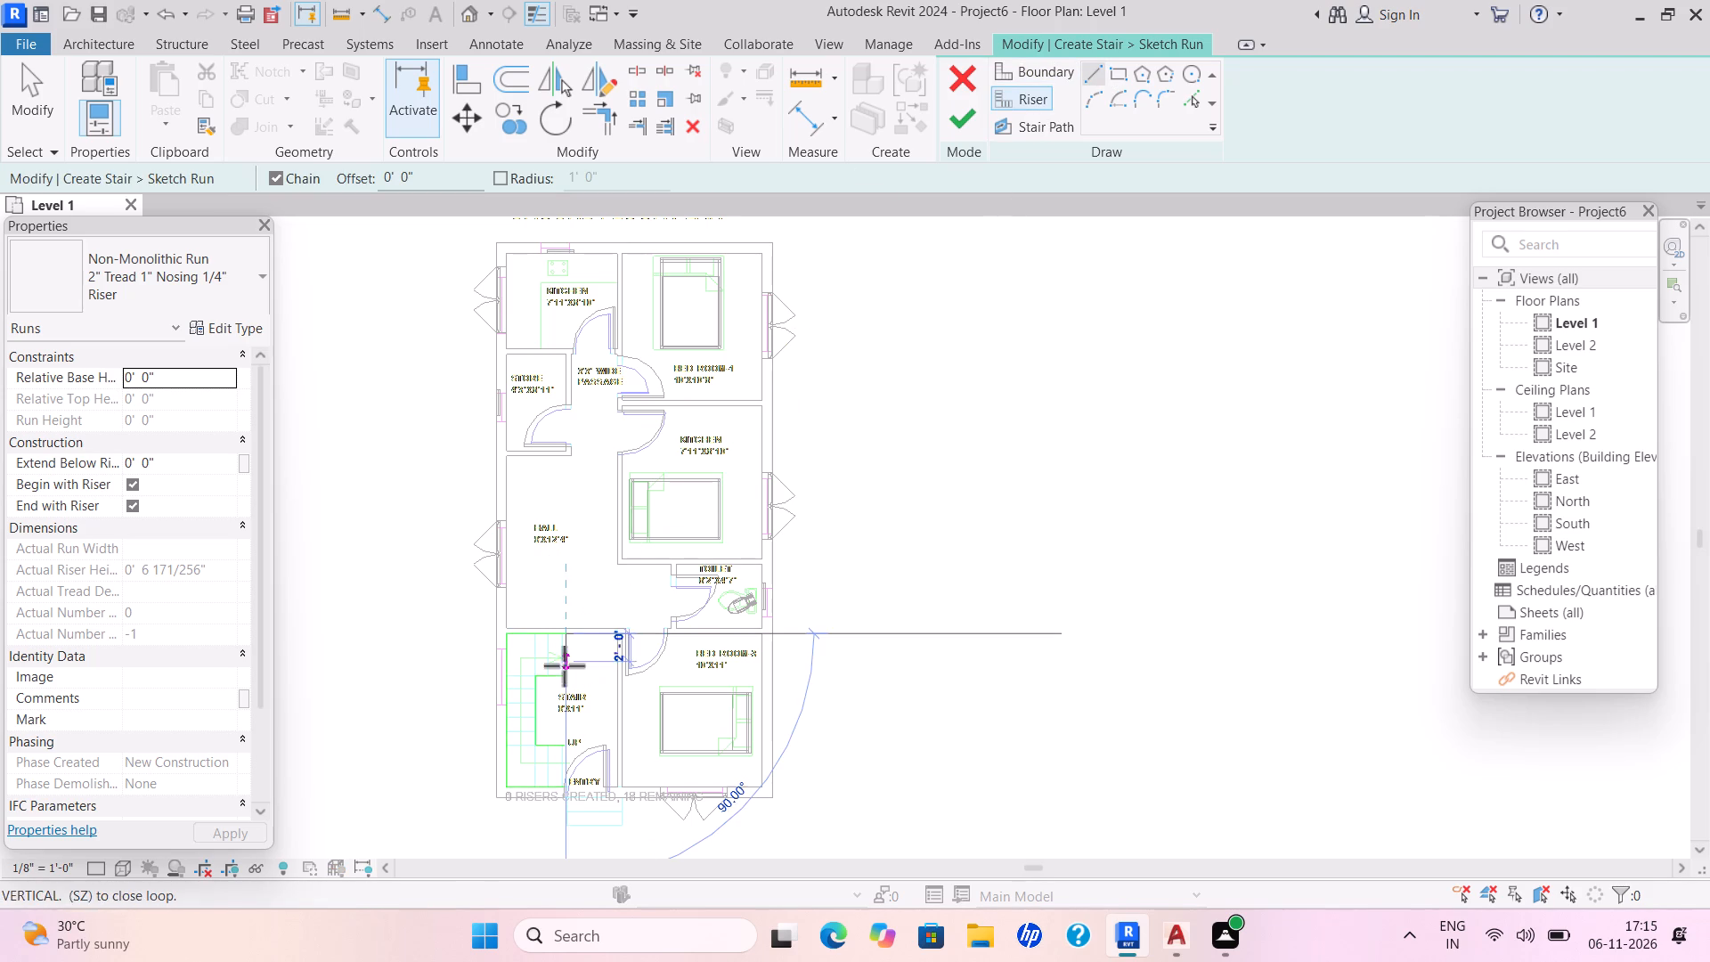
pyautogui.click(560, 673)
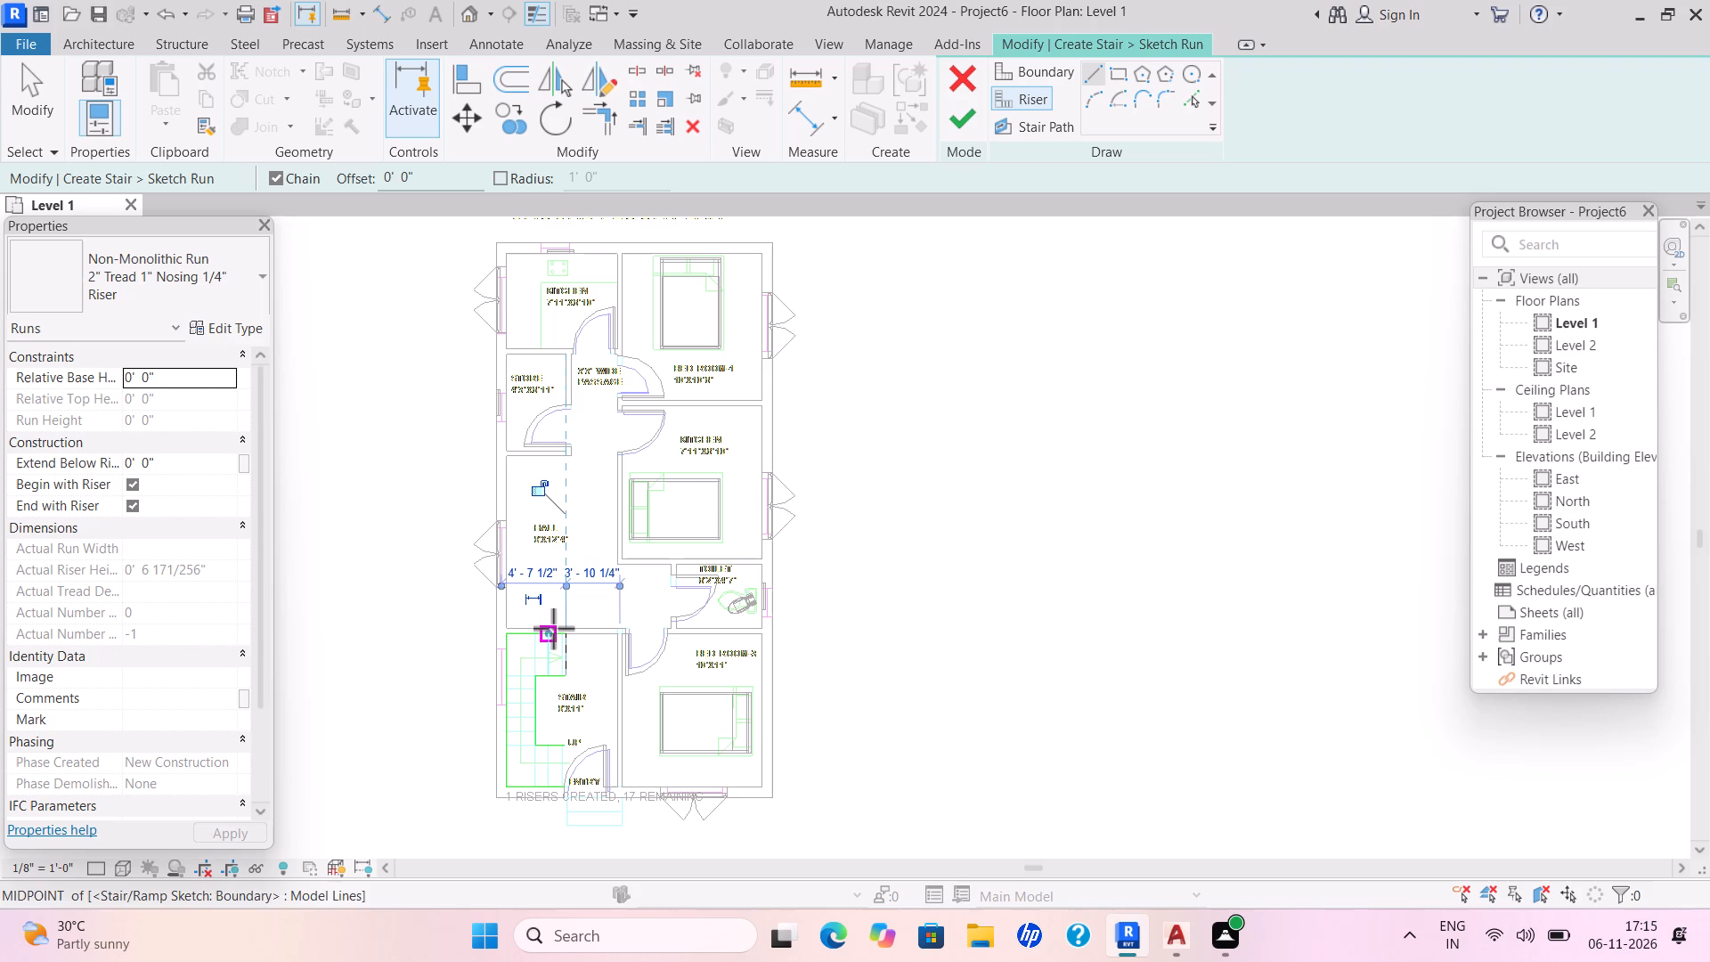
pyautogui.click(553, 628)
pyautogui.click(551, 670)
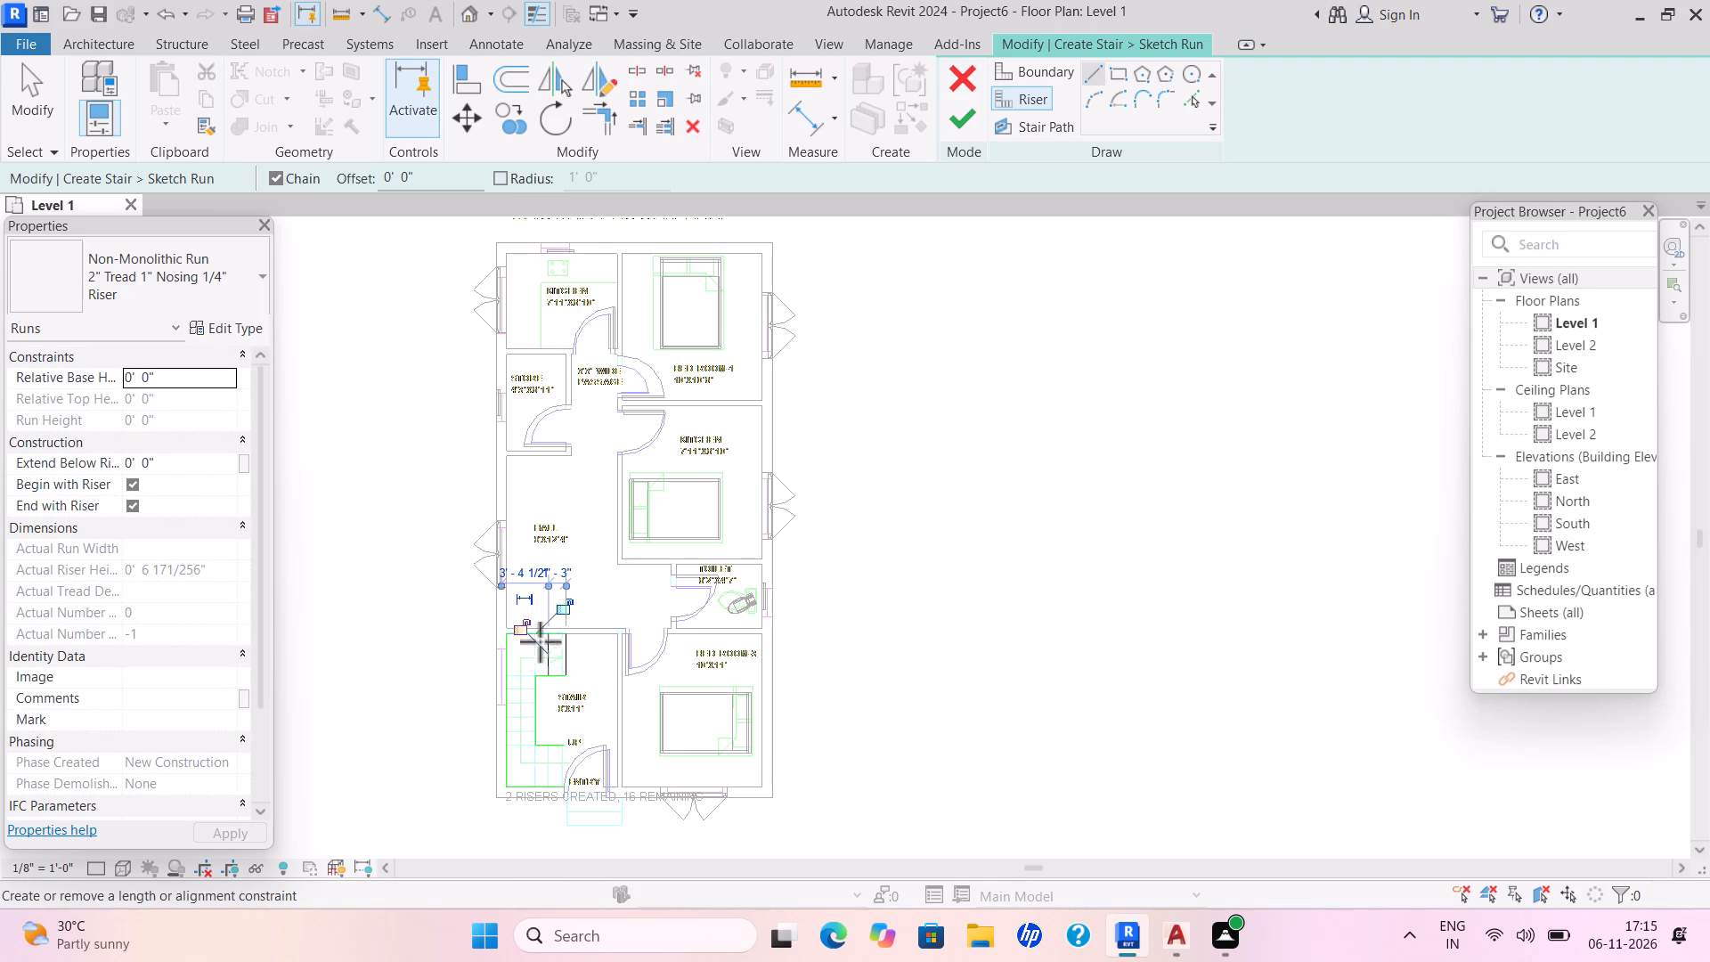
pyautogui.click(537, 670)
pyautogui.click(532, 633)
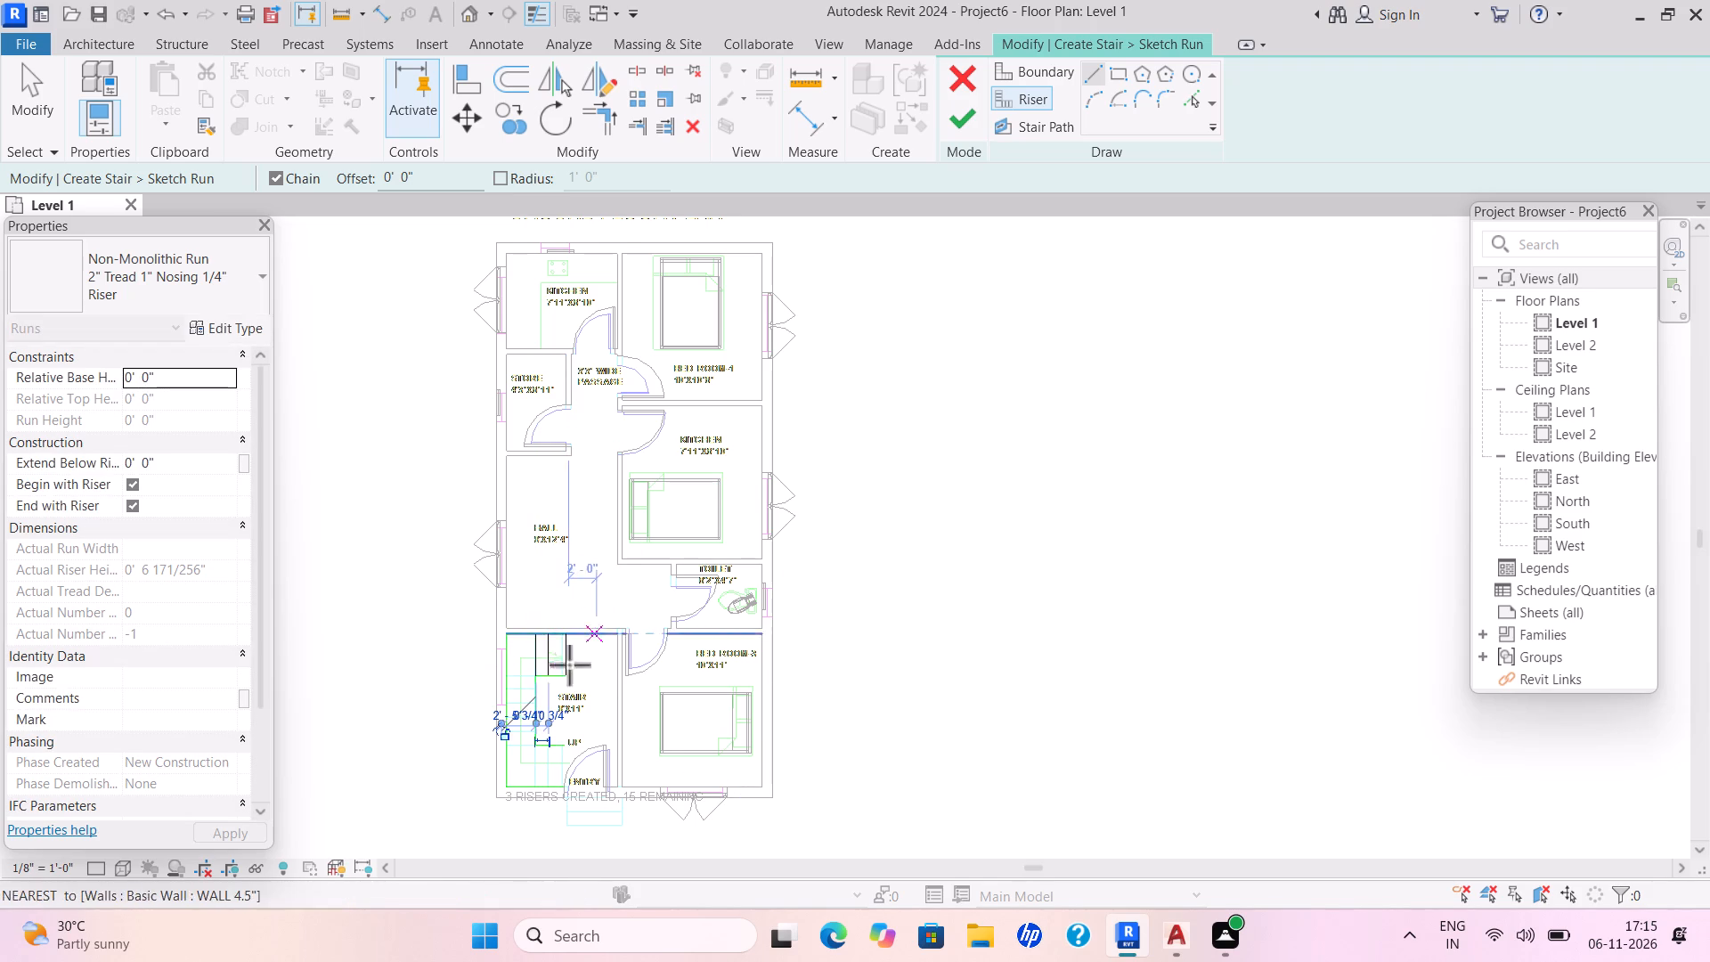
# Draw six horizontal riser lines across the stair's long middle flight along the outer wall, following the CAD treads.
pyautogui.click(536, 675)
pyautogui.click(509, 680)
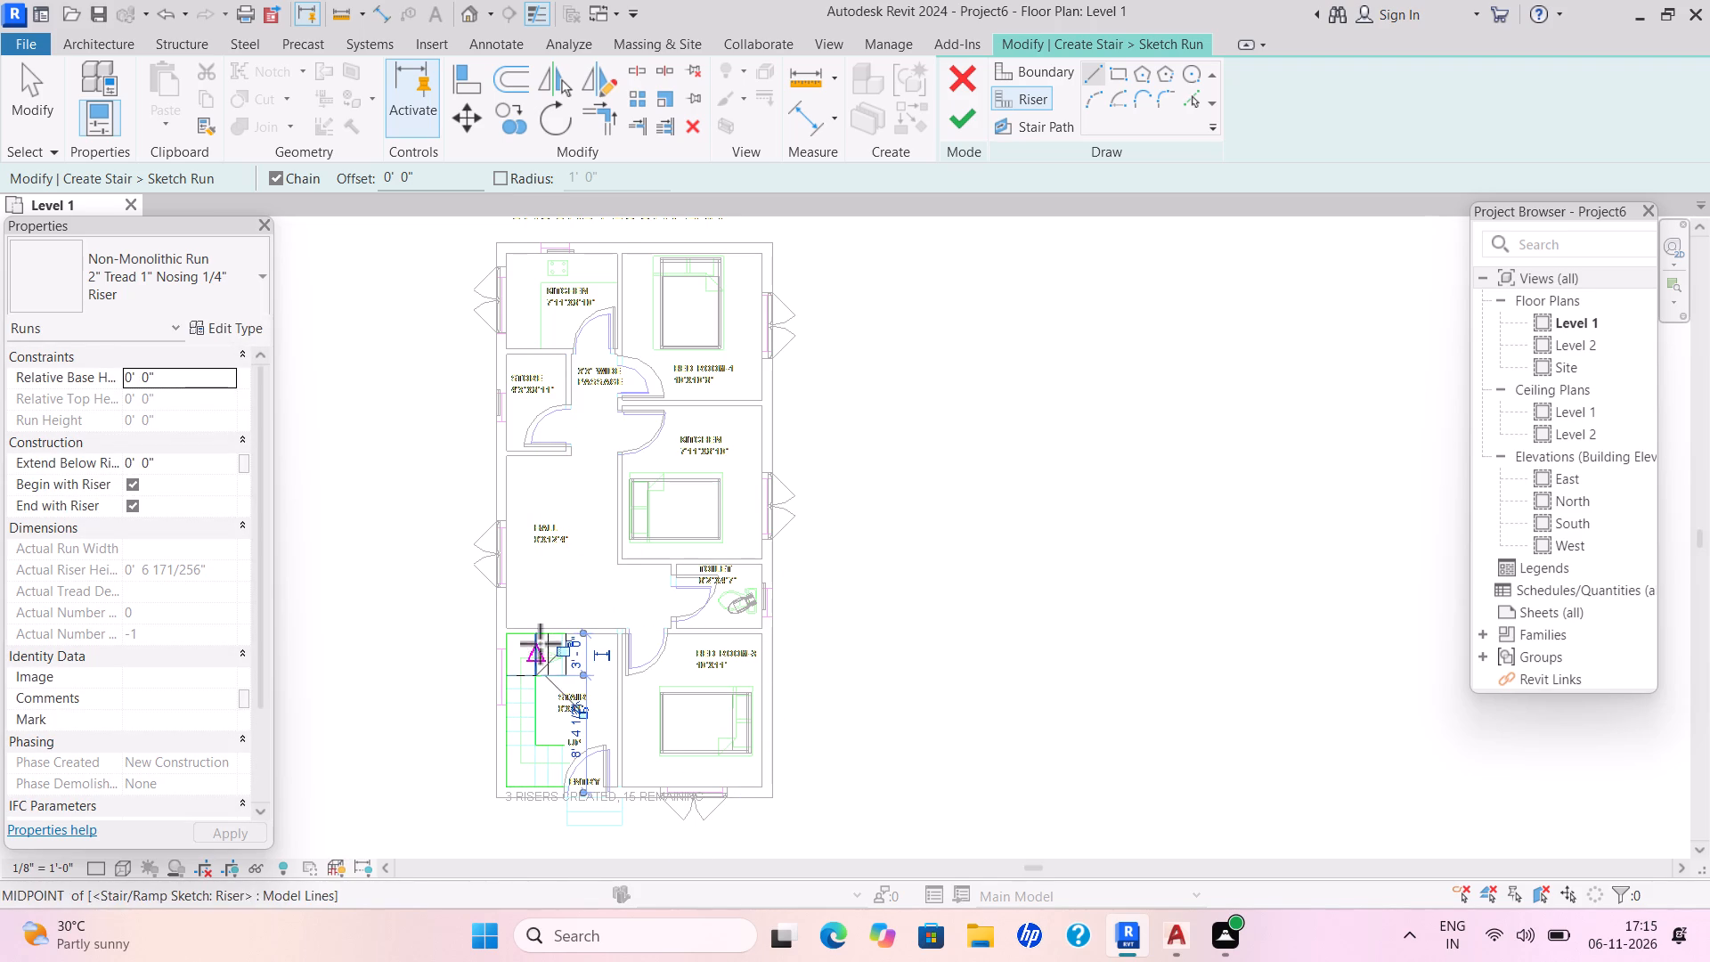
pyautogui.click(542, 690)
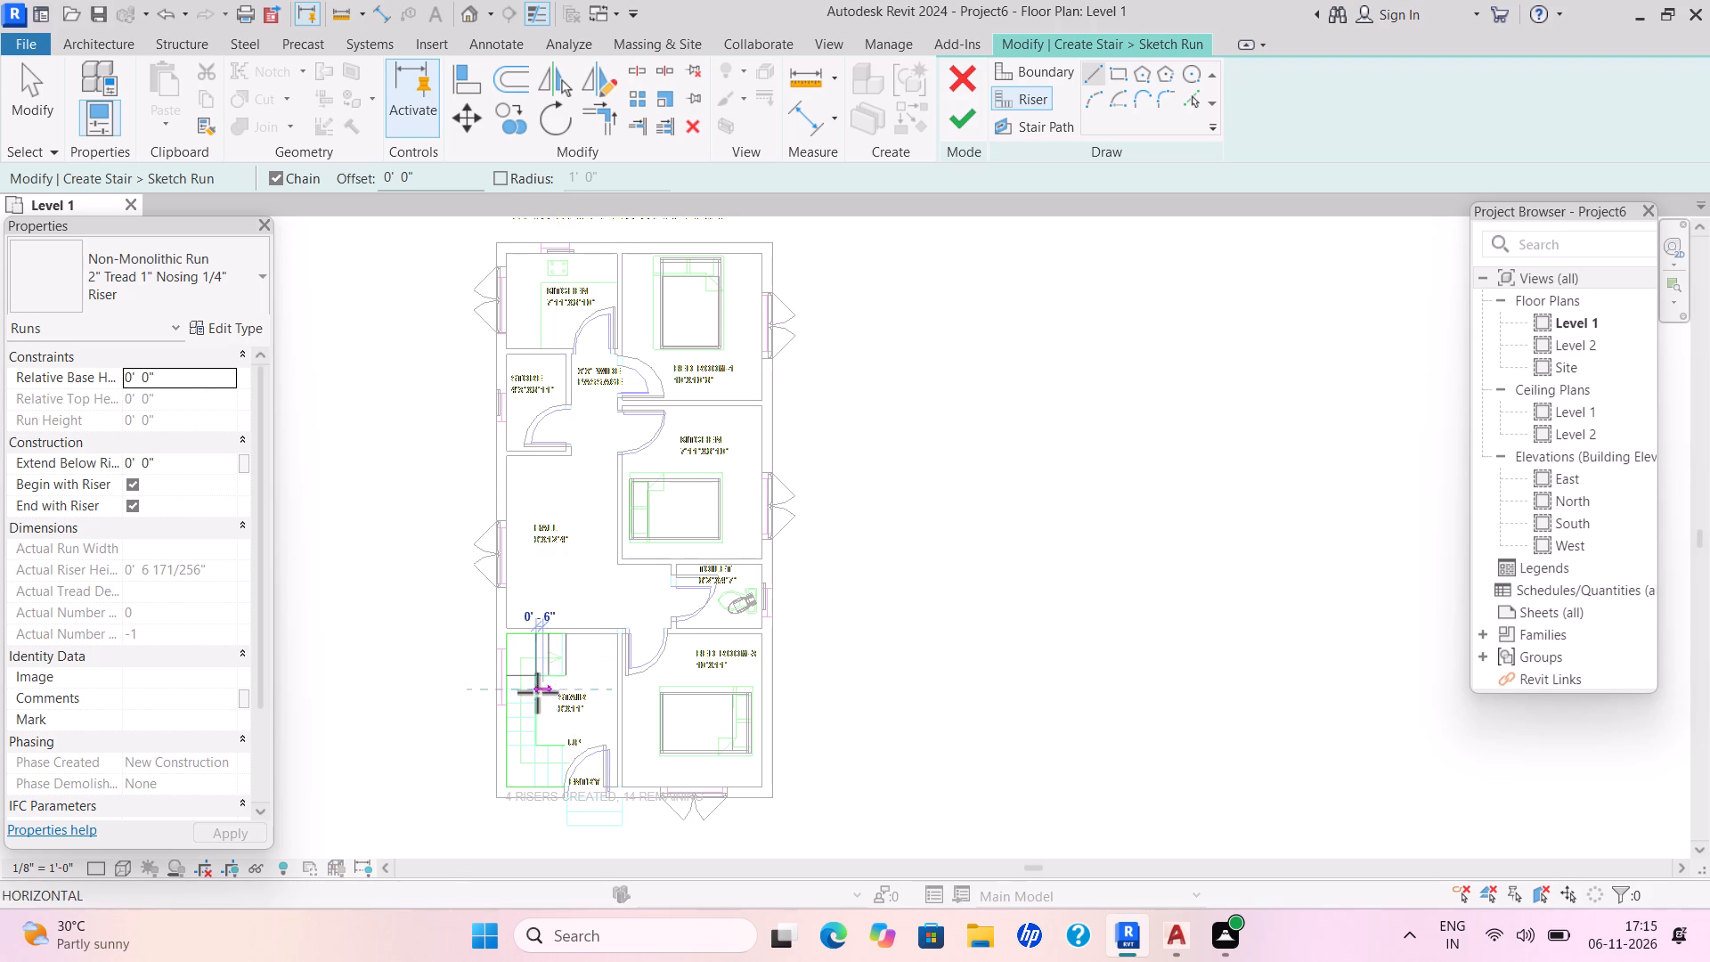
pyautogui.click(508, 691)
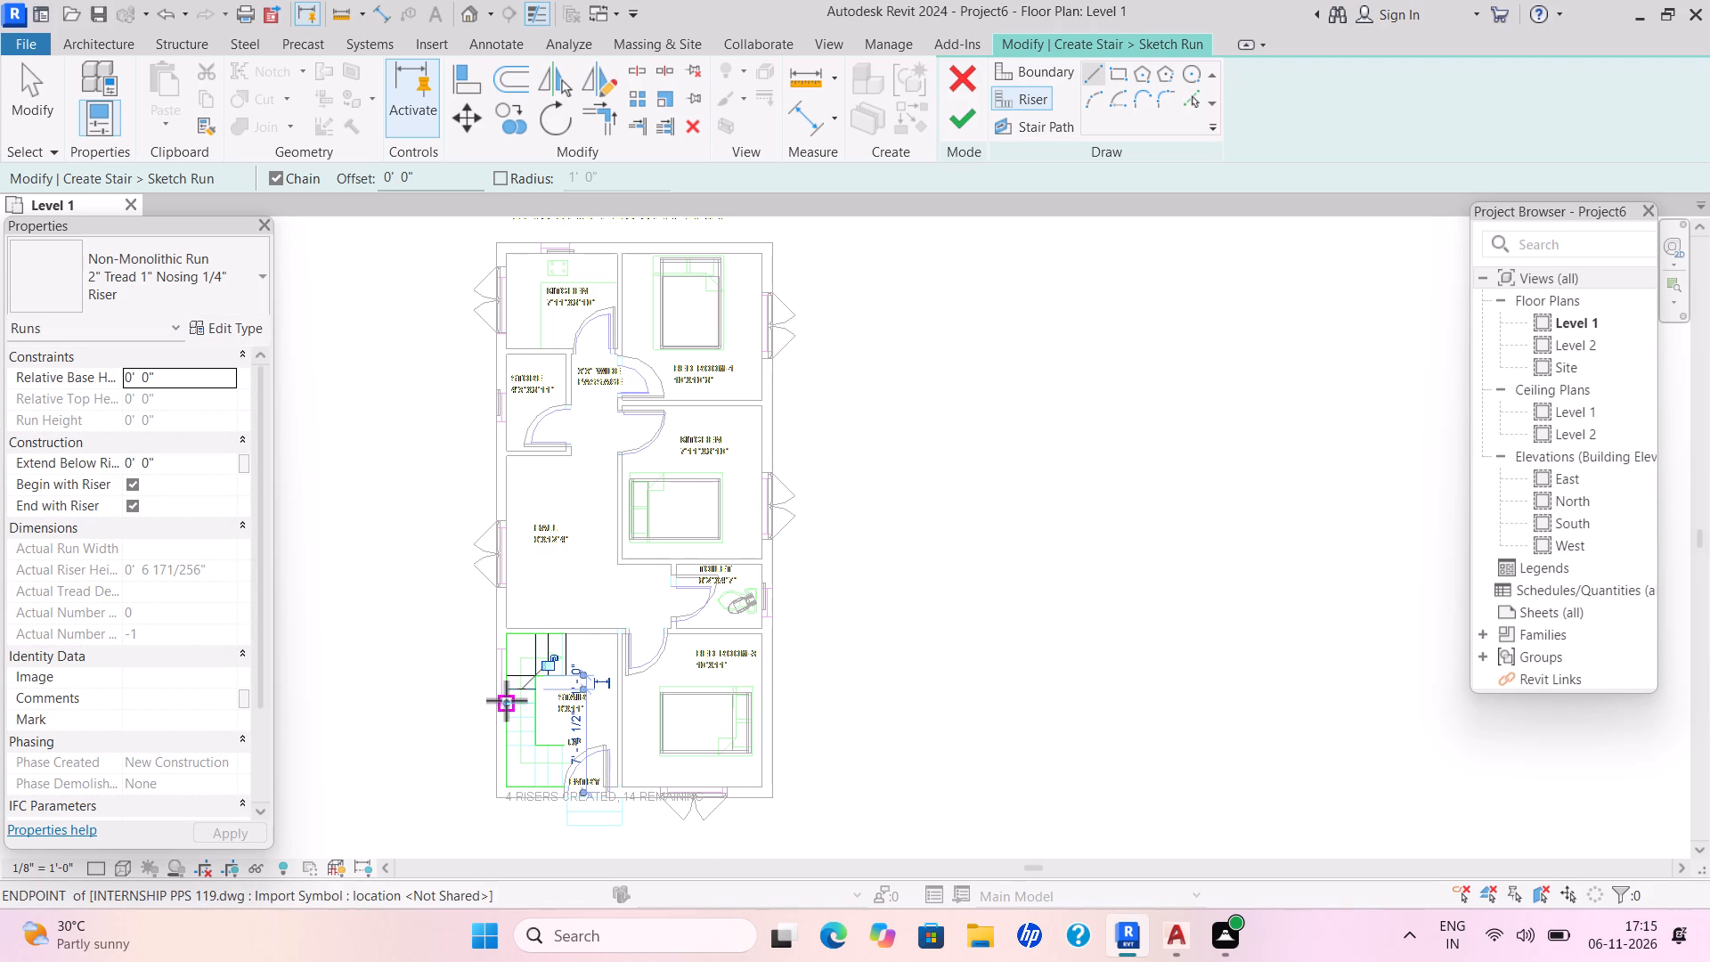
pyautogui.click(506, 700)
pyautogui.click(538, 701)
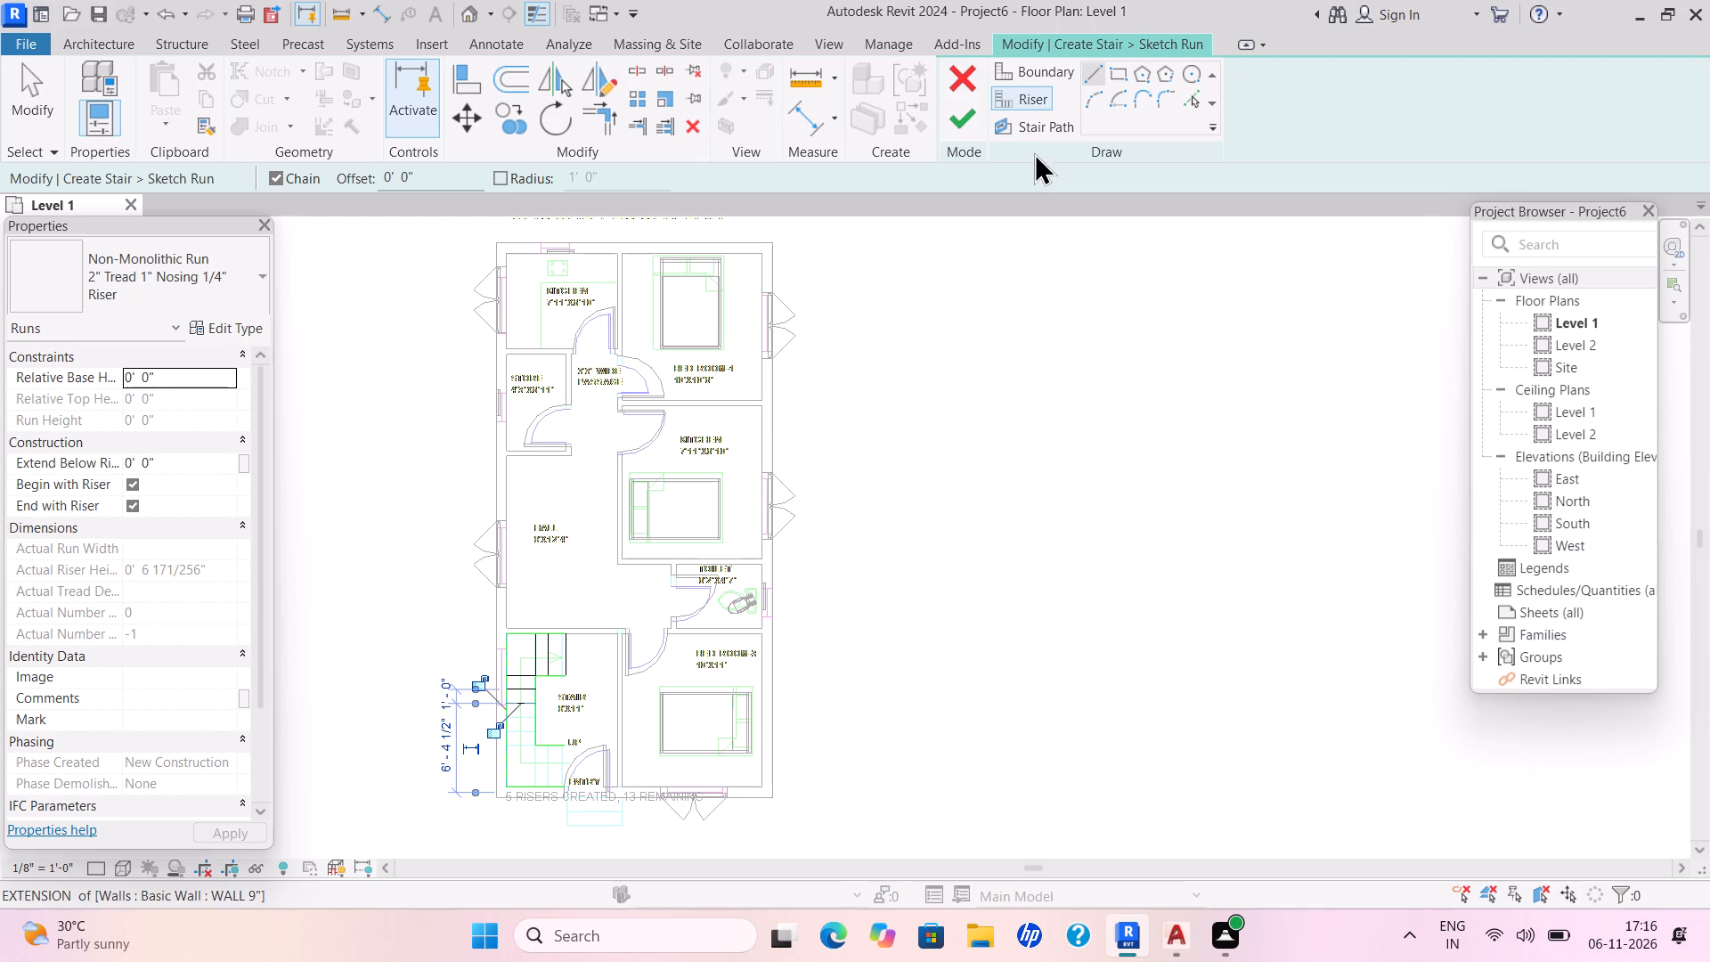
pyautogui.click(1035, 94)
pyautogui.doubleClick(1091, 68)
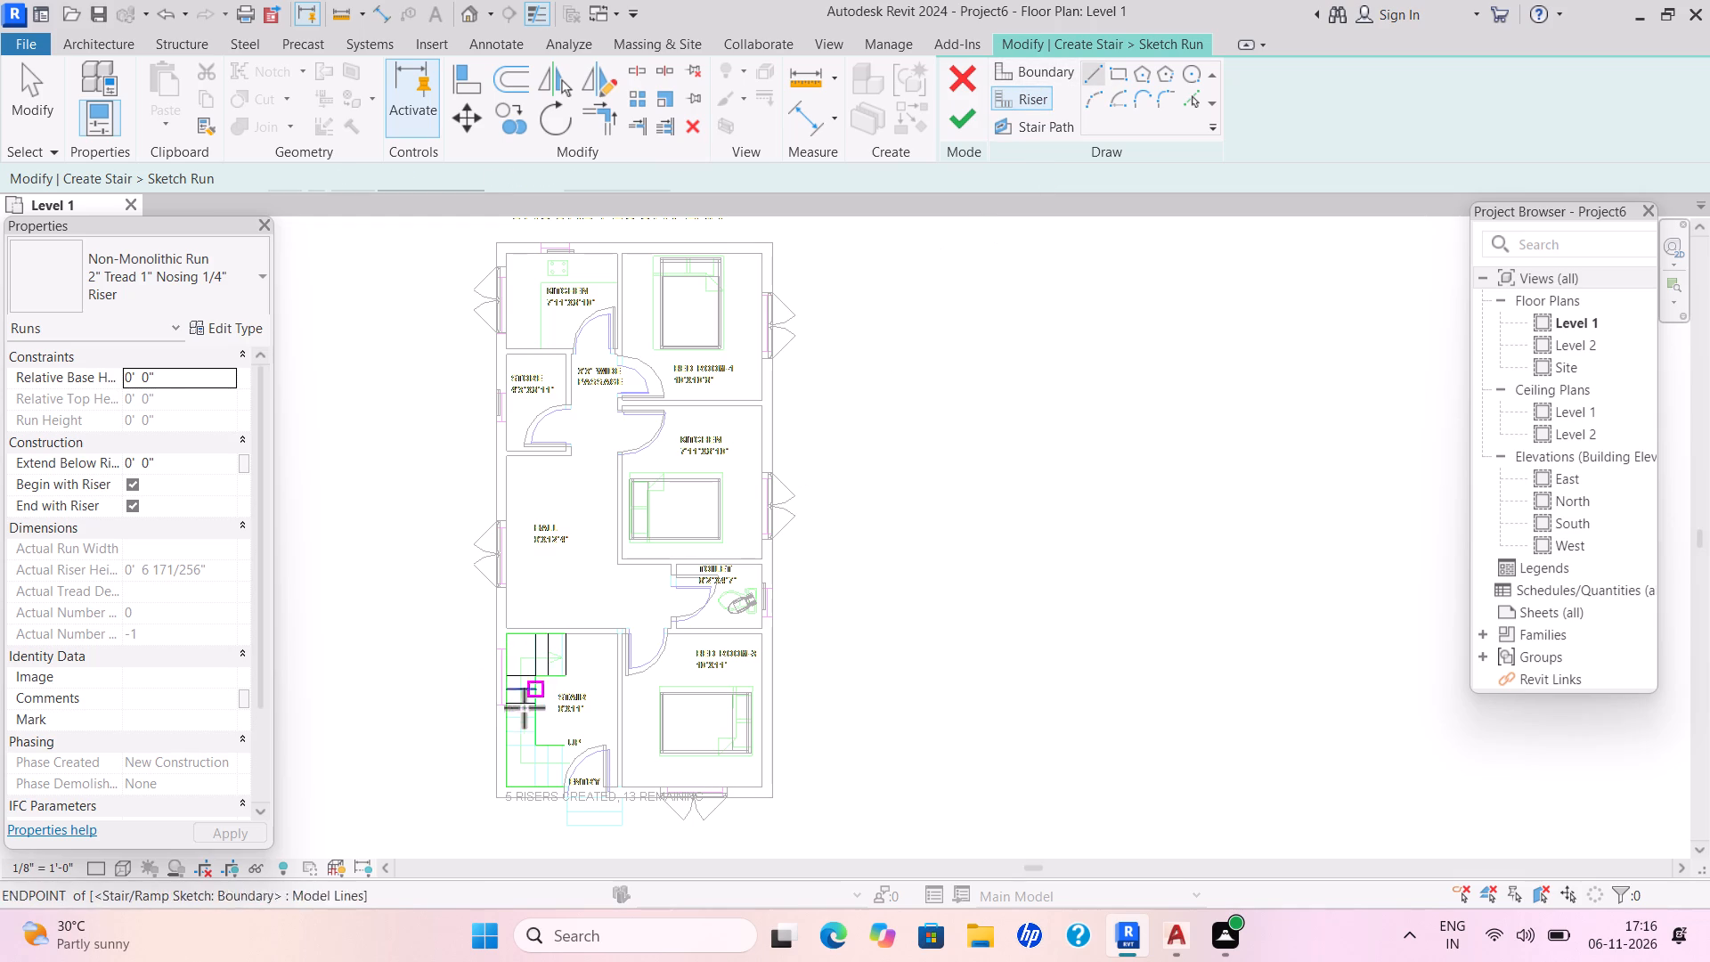
pyautogui.click(506, 721)
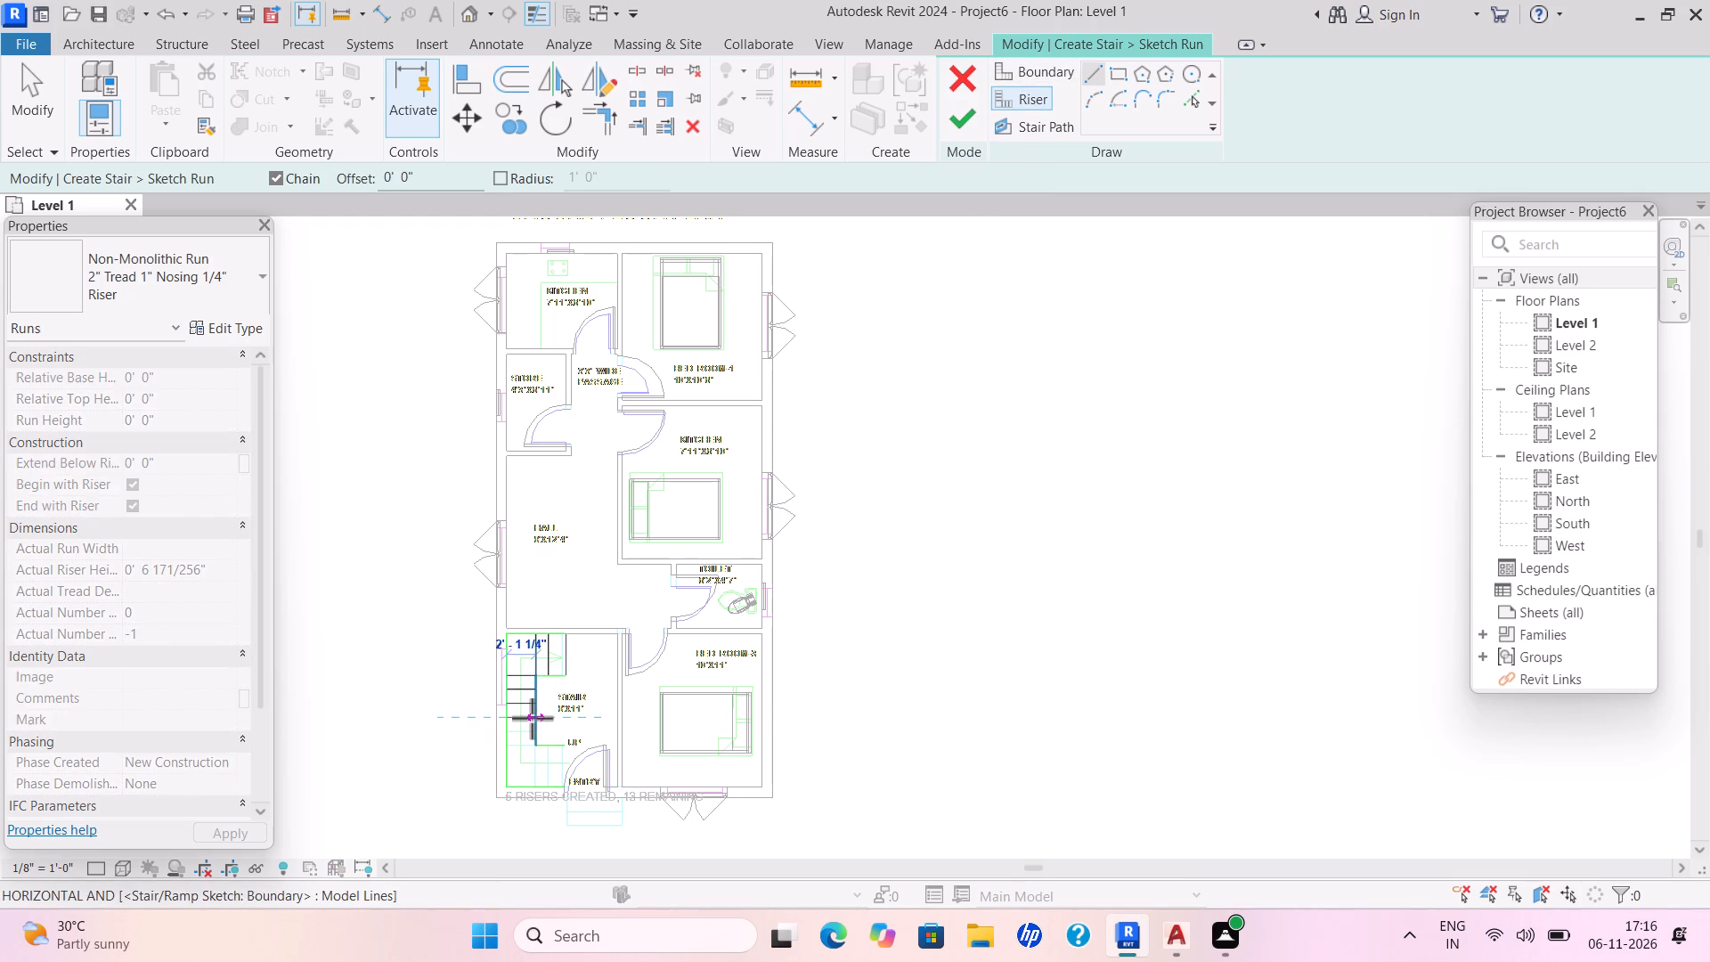
pyautogui.click(532, 718)
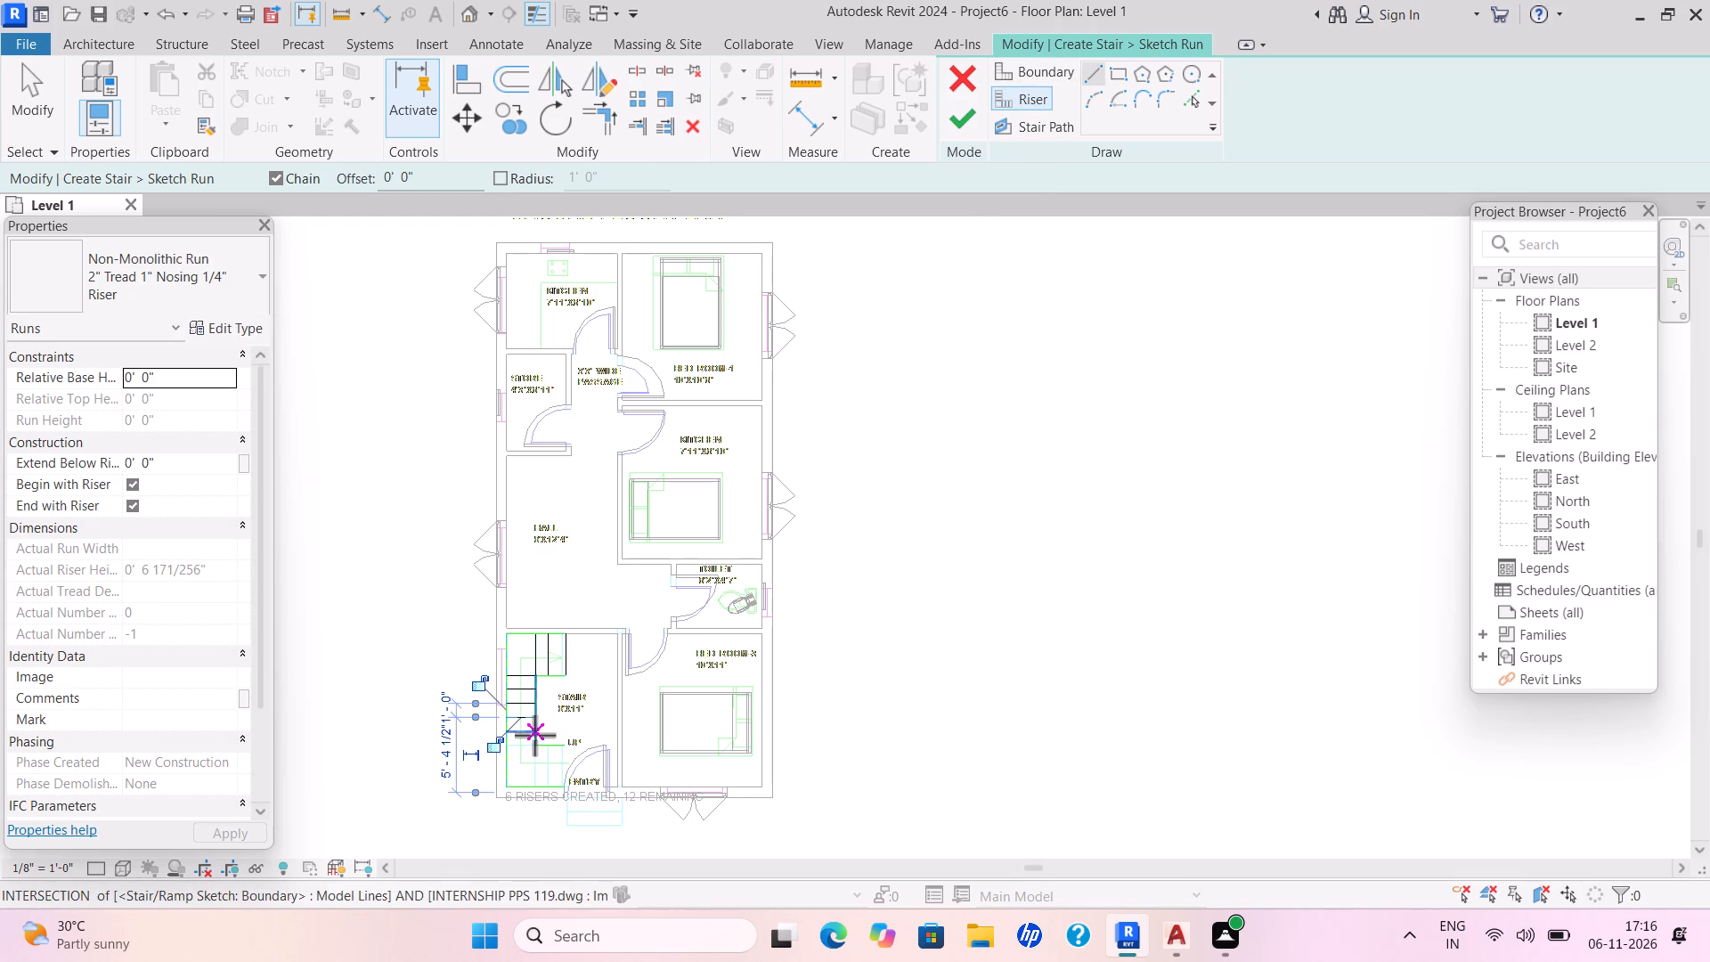
pyautogui.click(534, 734)
pyautogui.click(504, 733)
pyautogui.click(537, 744)
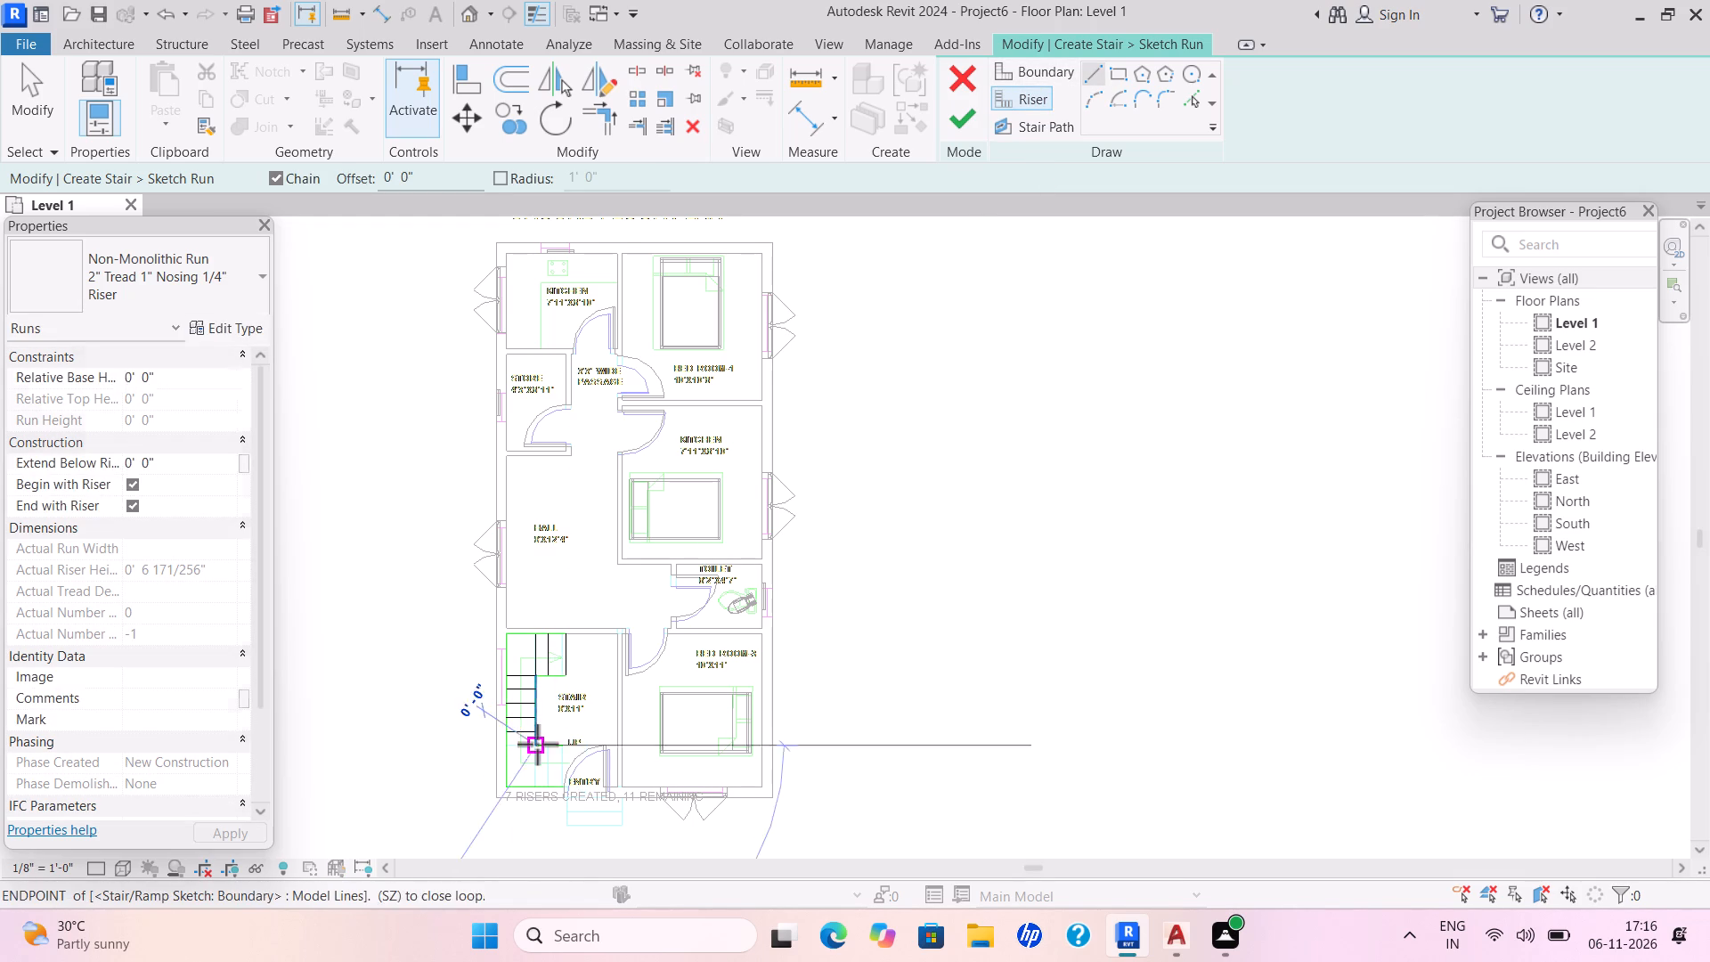
pyautogui.click(501, 748)
# Draw three vertical riser lines across the stair's lower flight beside the entrance door, following the CAD treads.
pyautogui.click(532, 752)
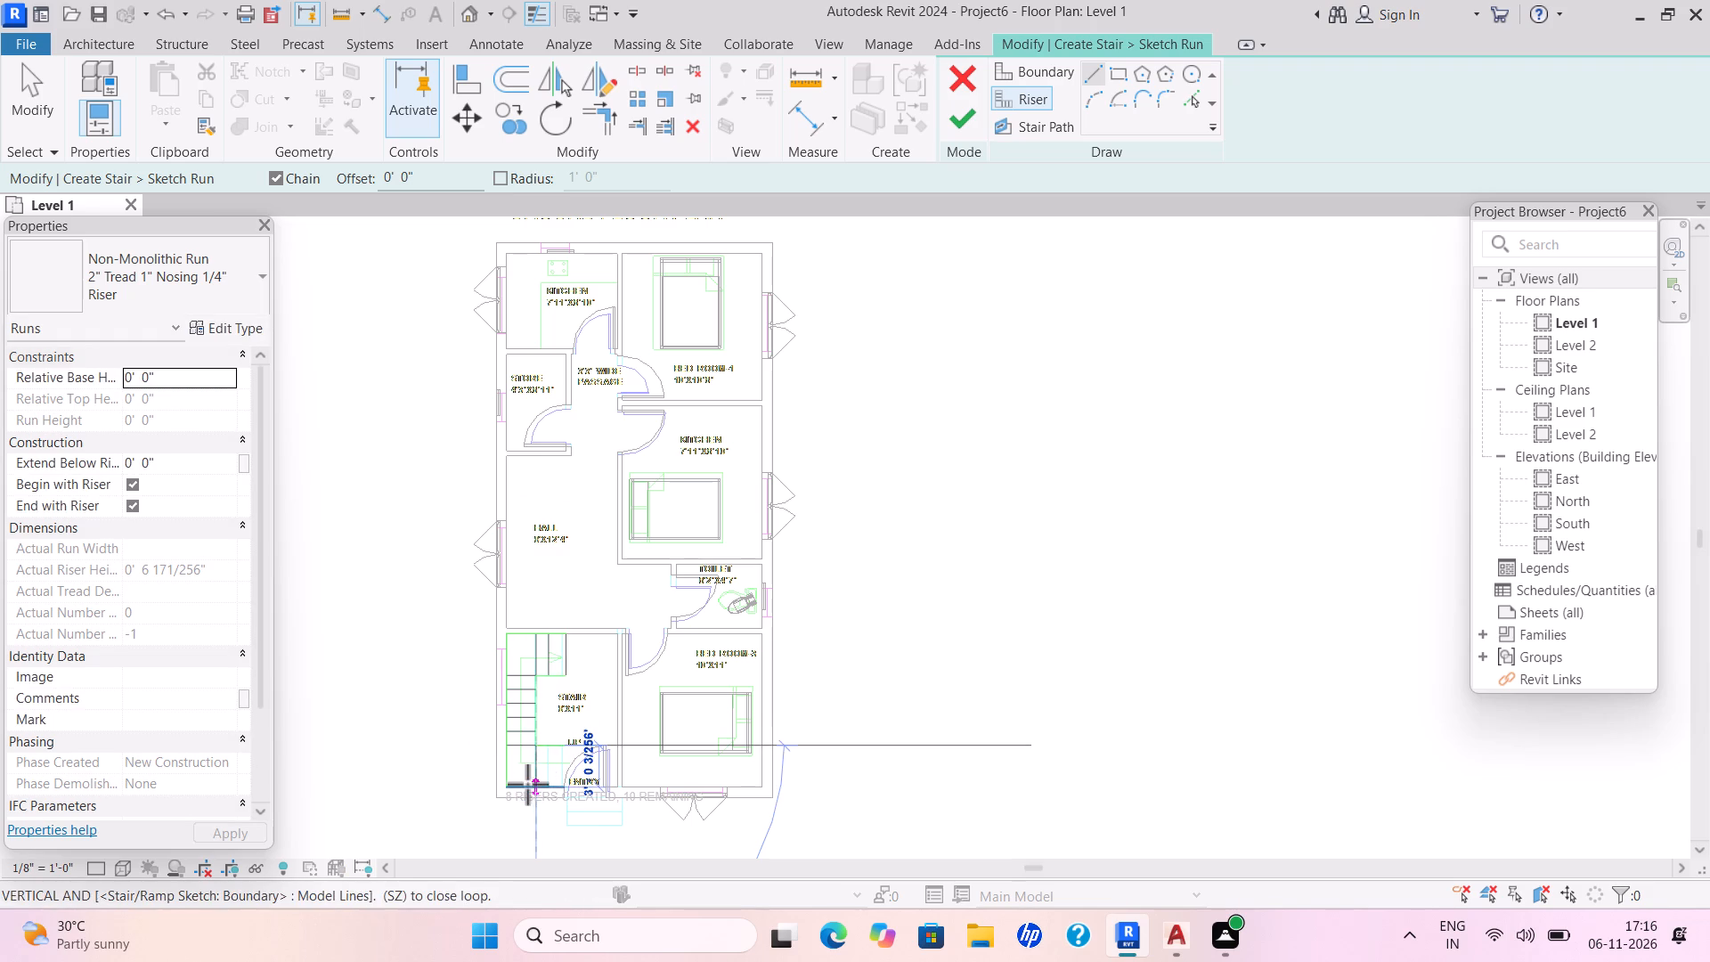
pyautogui.click(527, 784)
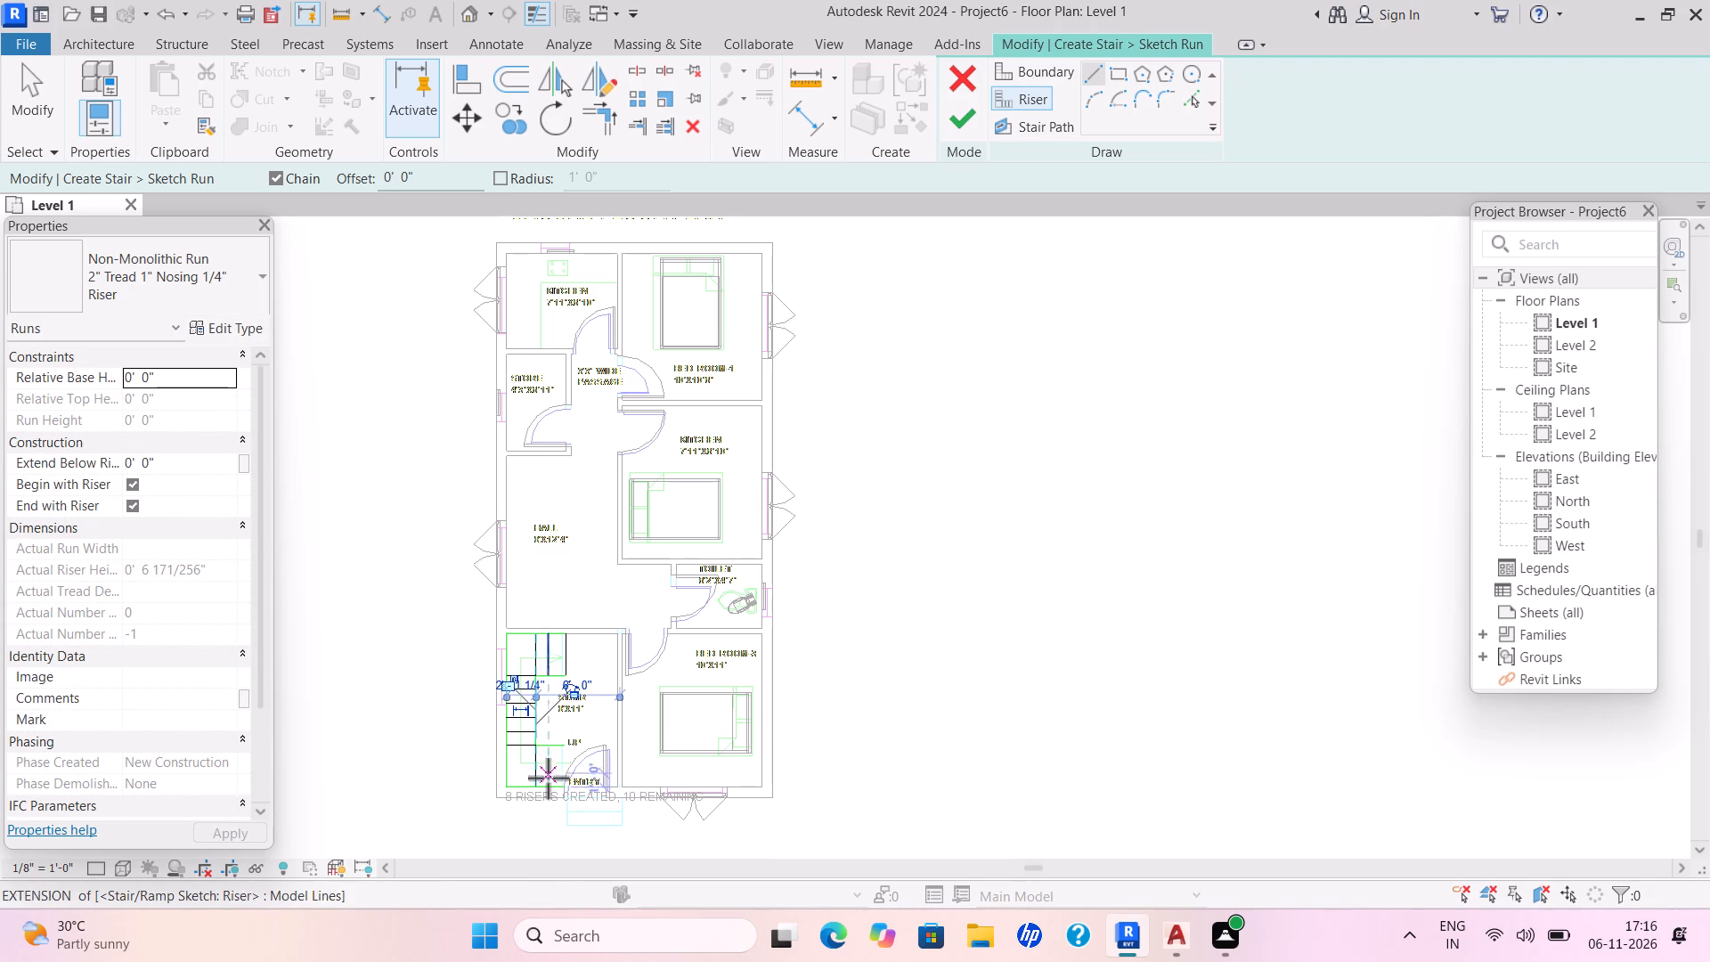
pyautogui.click(552, 788)
pyautogui.click(550, 748)
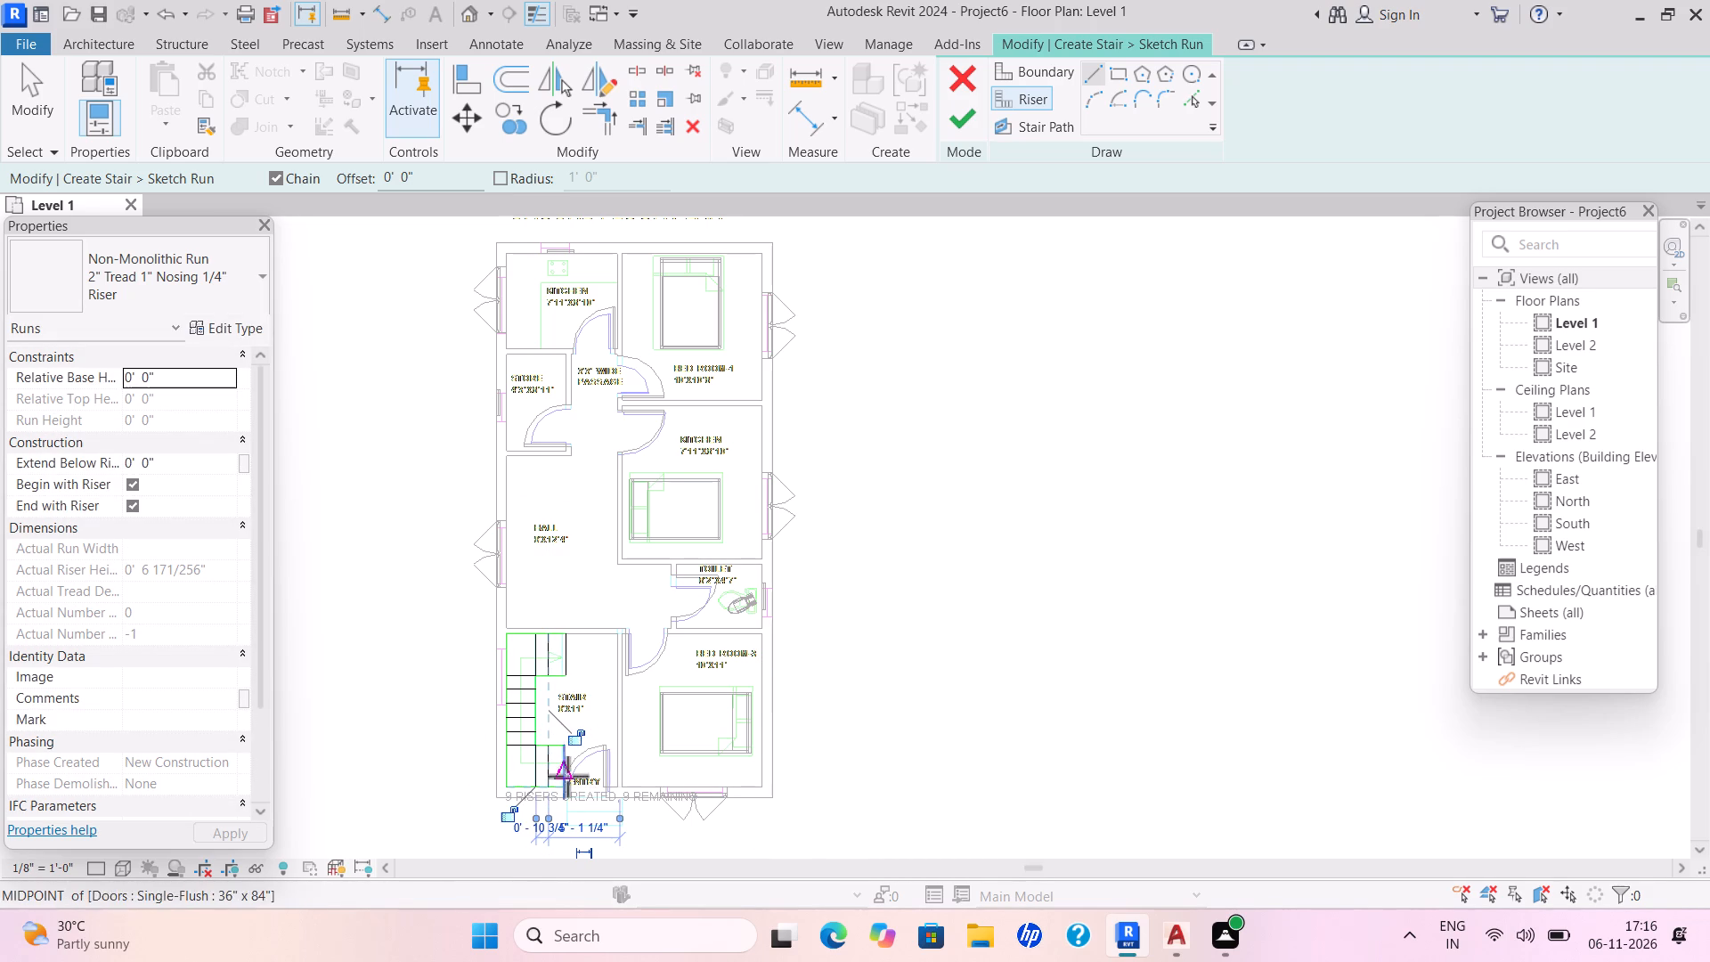
pyautogui.click(565, 782)
pyautogui.click(562, 747)
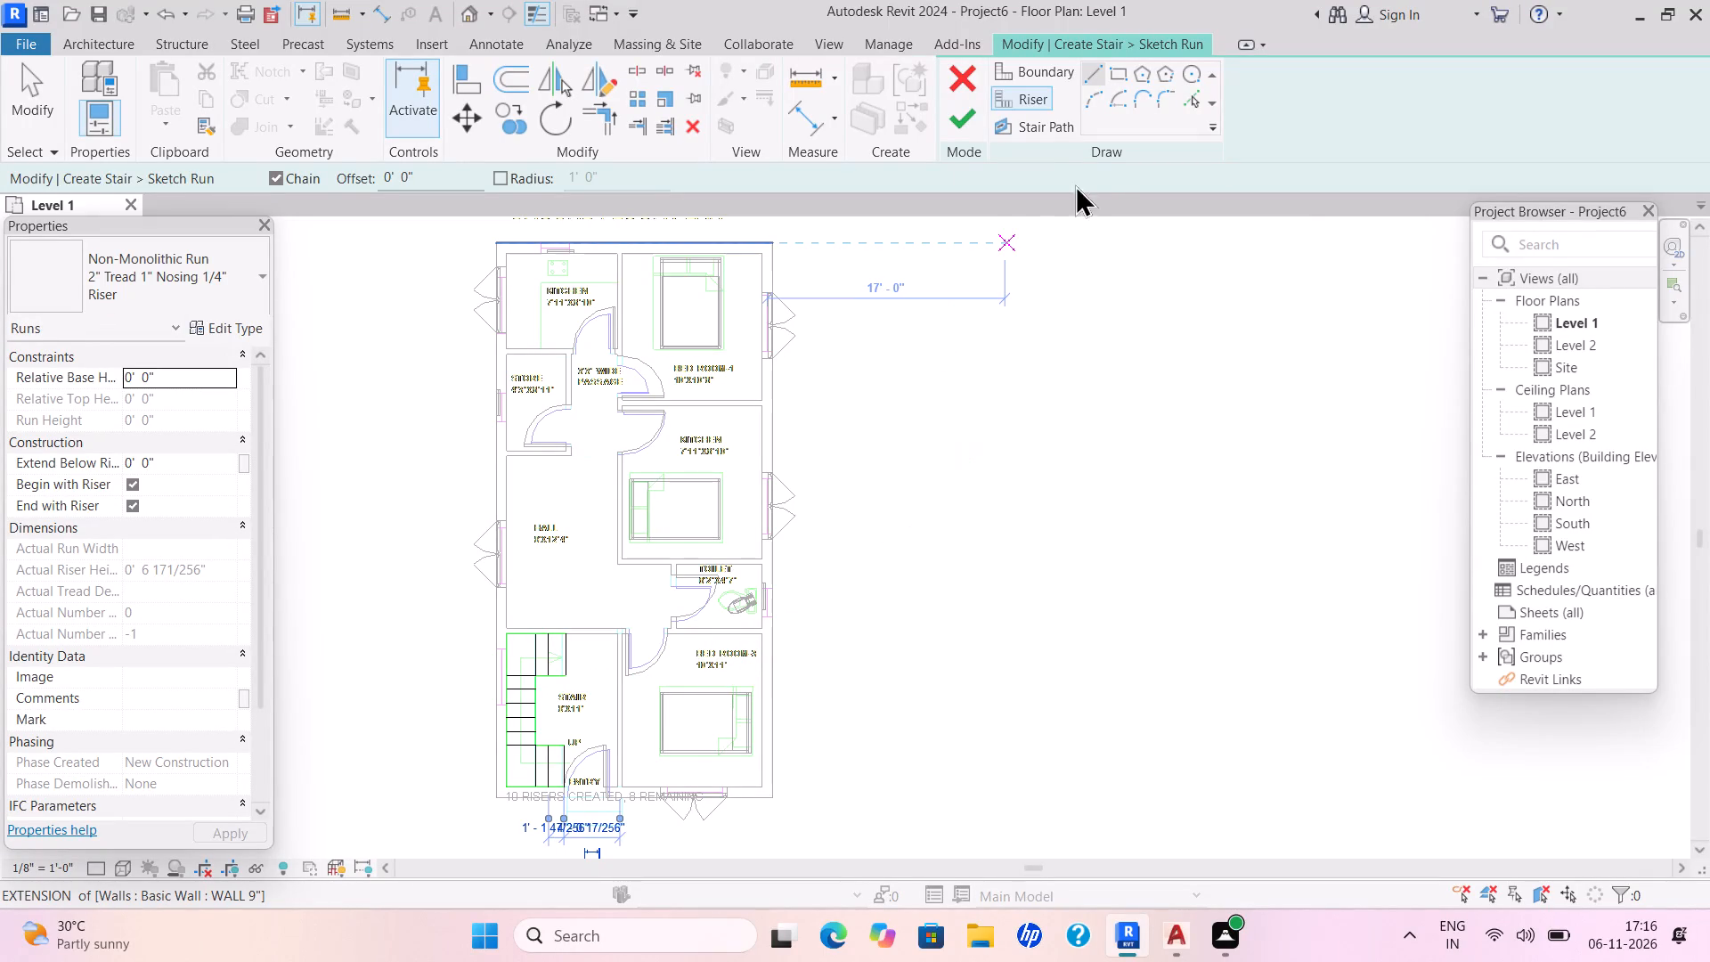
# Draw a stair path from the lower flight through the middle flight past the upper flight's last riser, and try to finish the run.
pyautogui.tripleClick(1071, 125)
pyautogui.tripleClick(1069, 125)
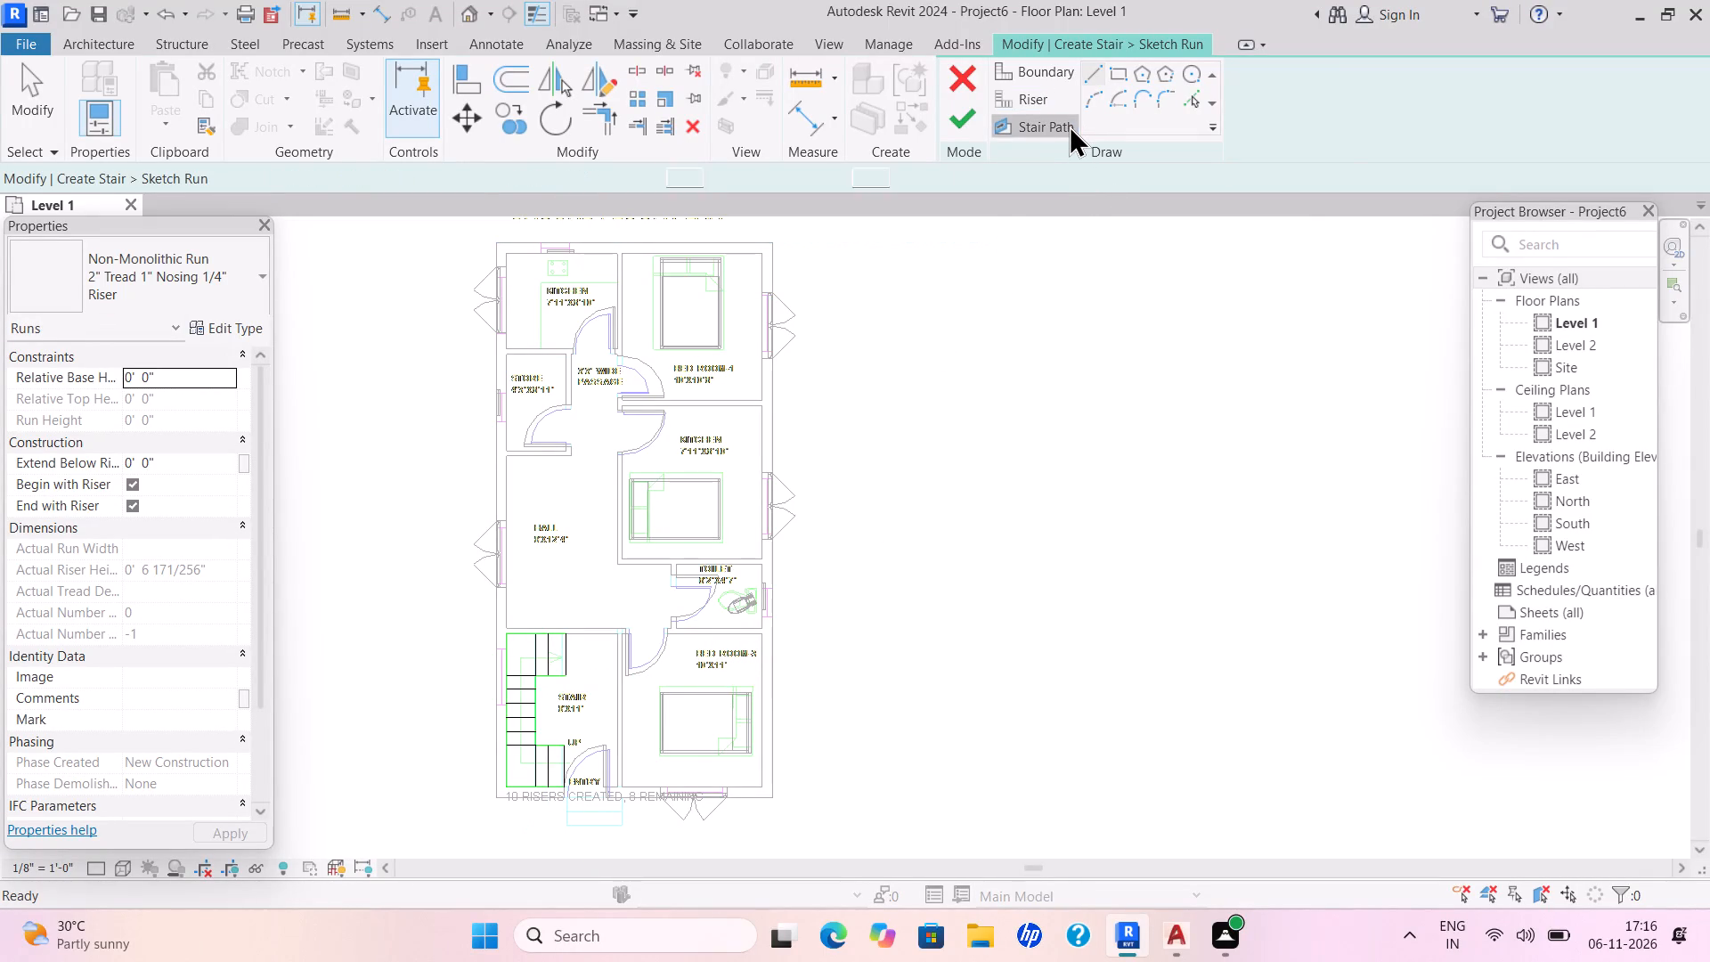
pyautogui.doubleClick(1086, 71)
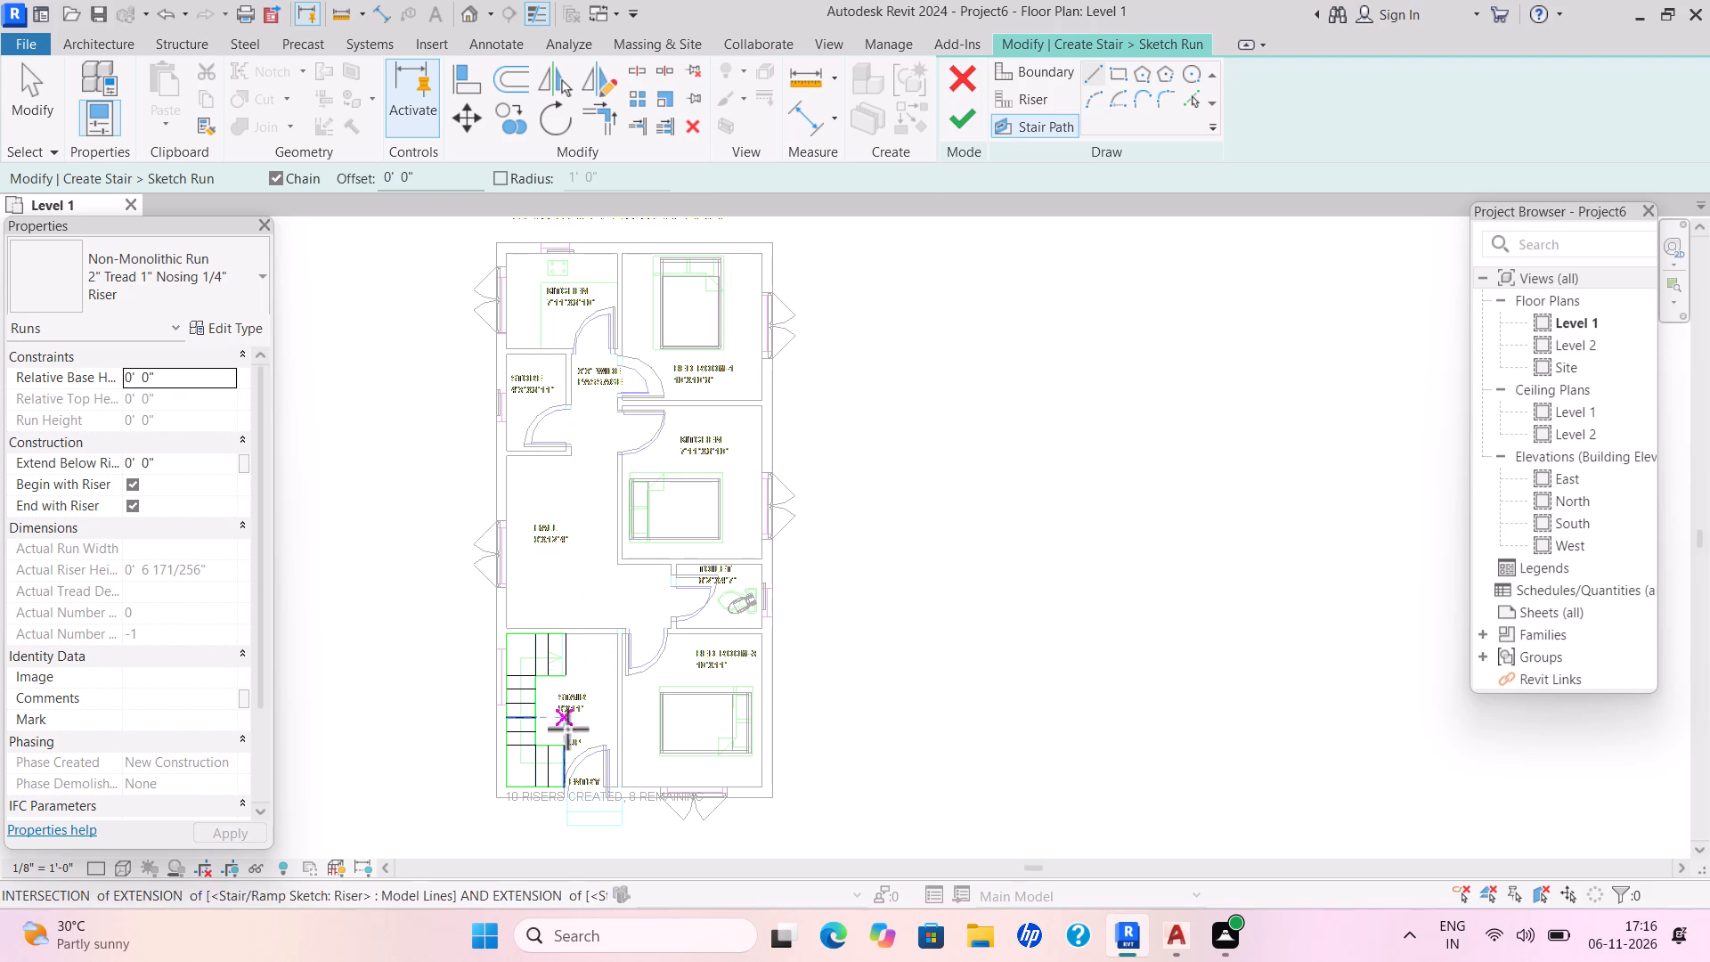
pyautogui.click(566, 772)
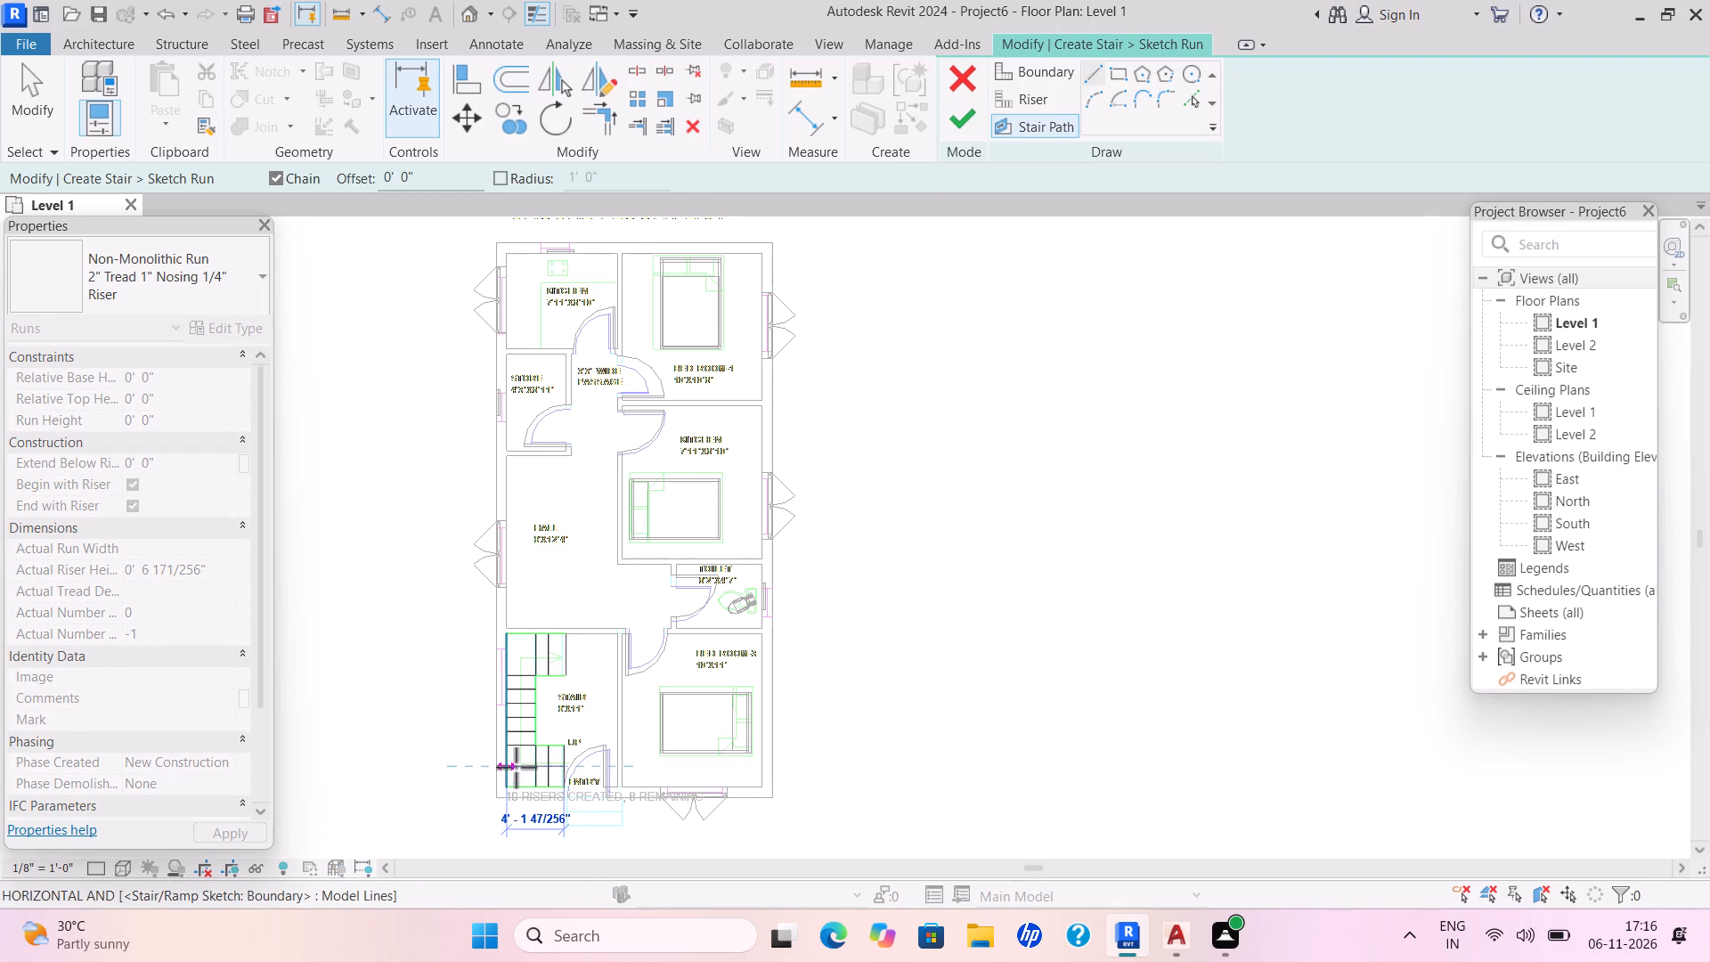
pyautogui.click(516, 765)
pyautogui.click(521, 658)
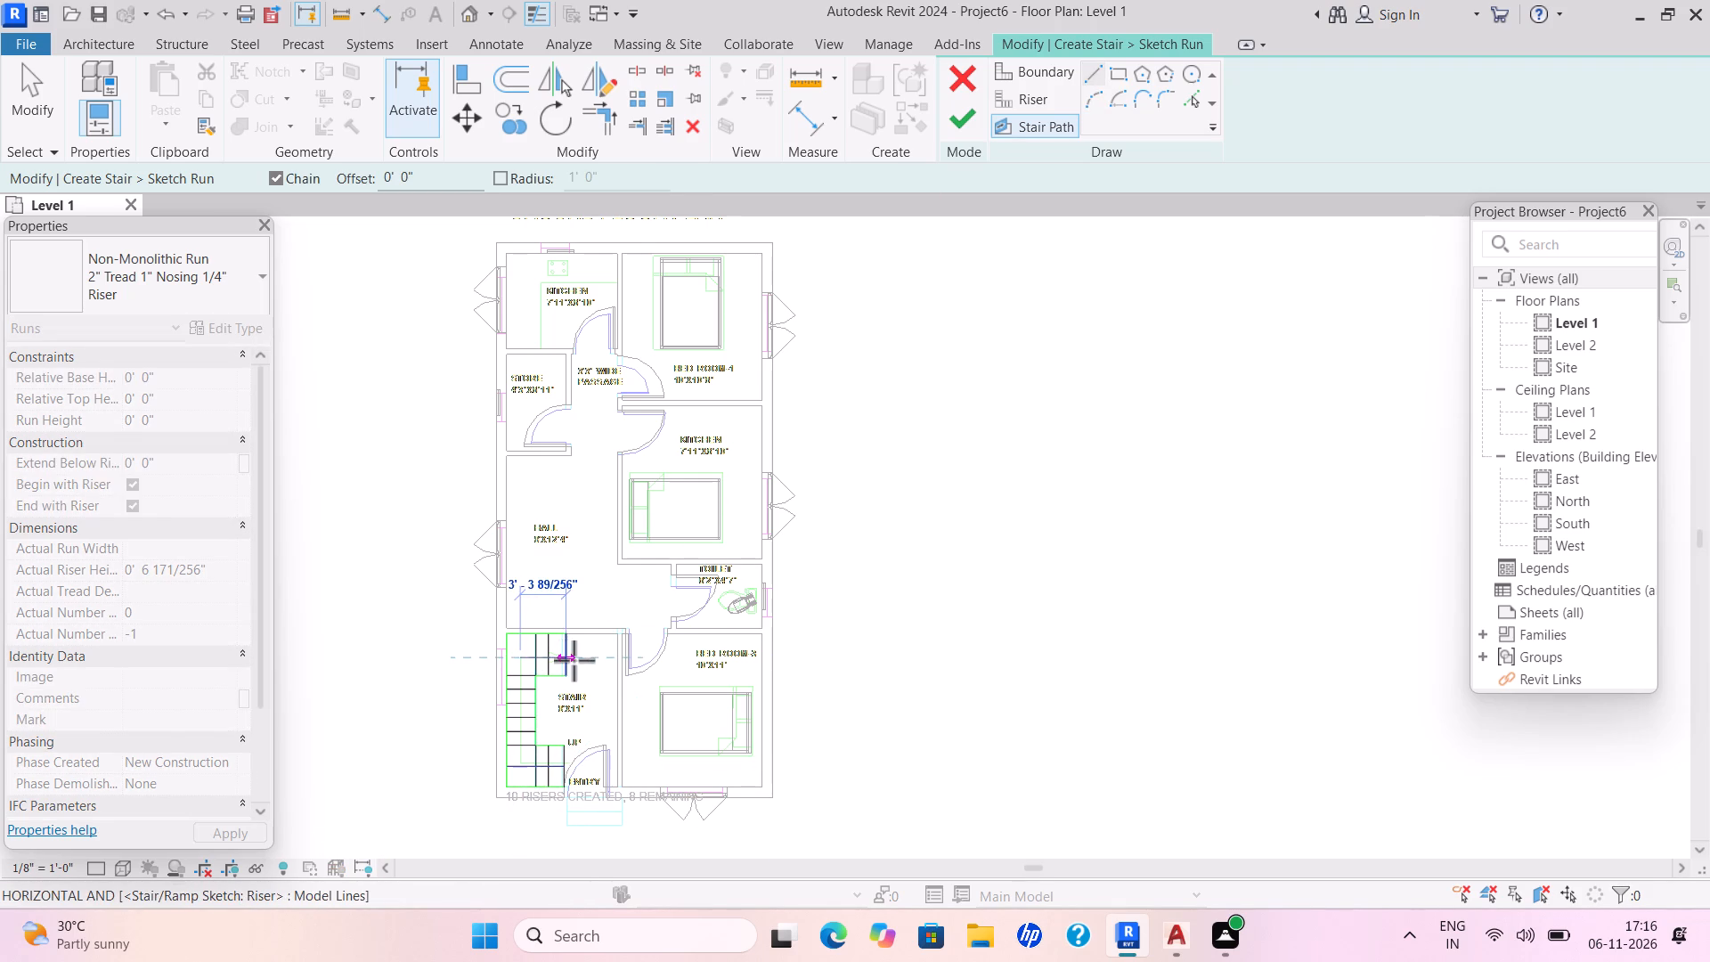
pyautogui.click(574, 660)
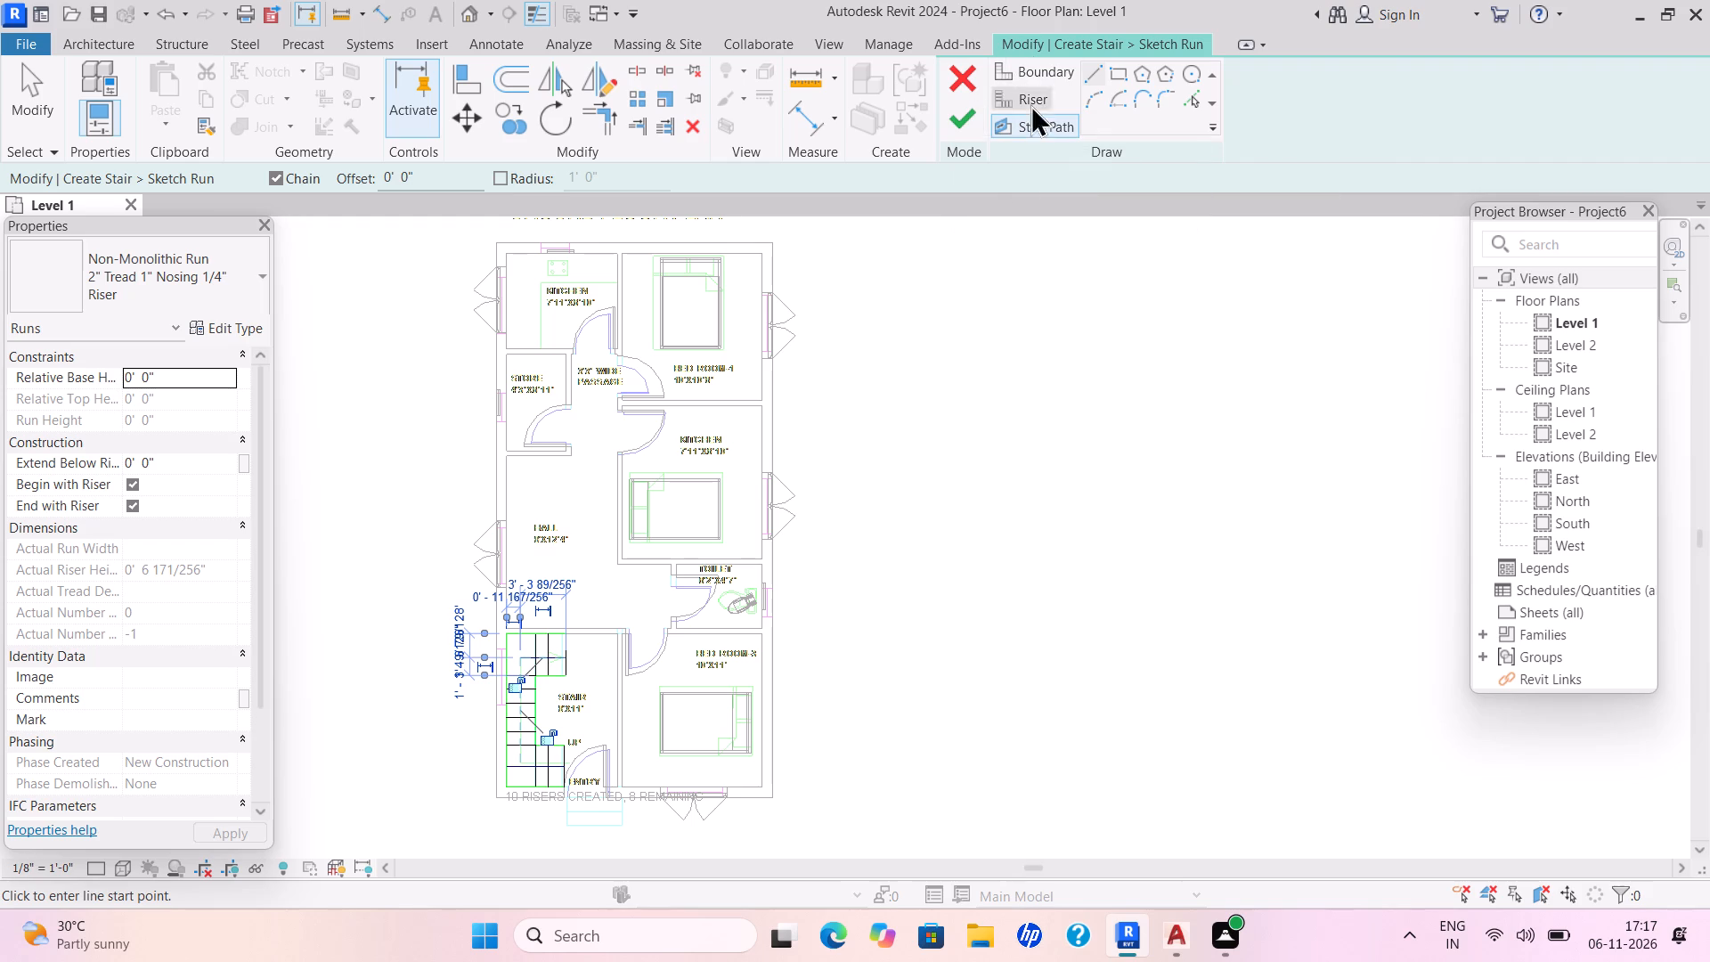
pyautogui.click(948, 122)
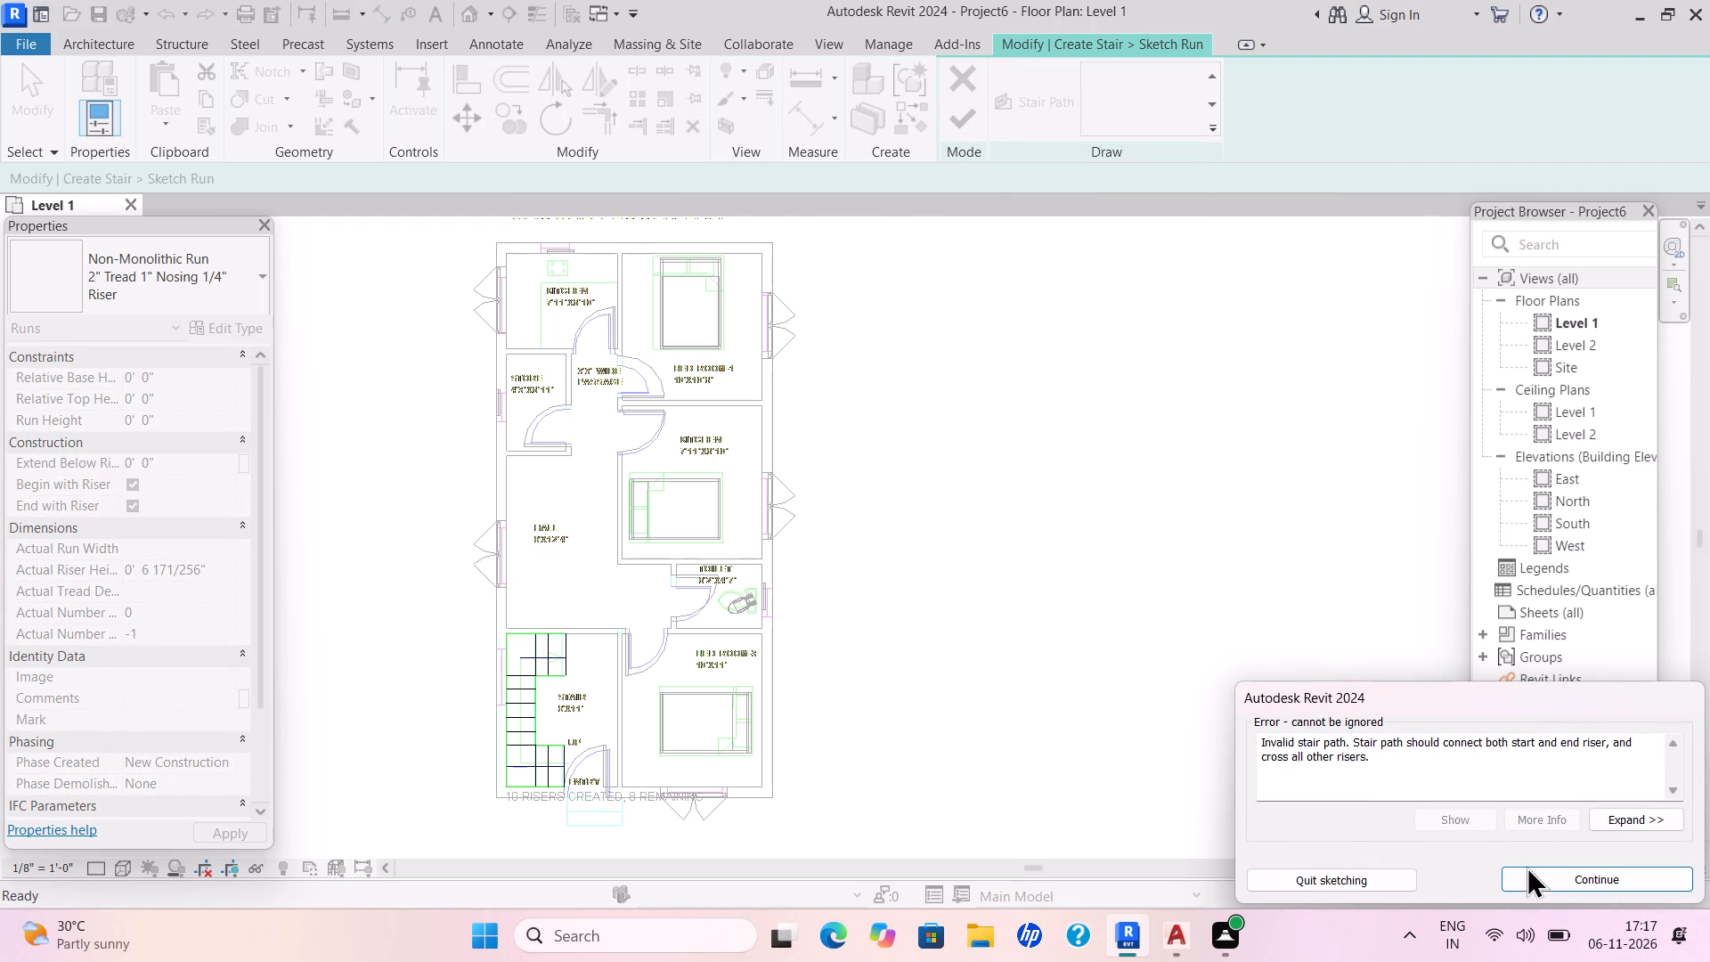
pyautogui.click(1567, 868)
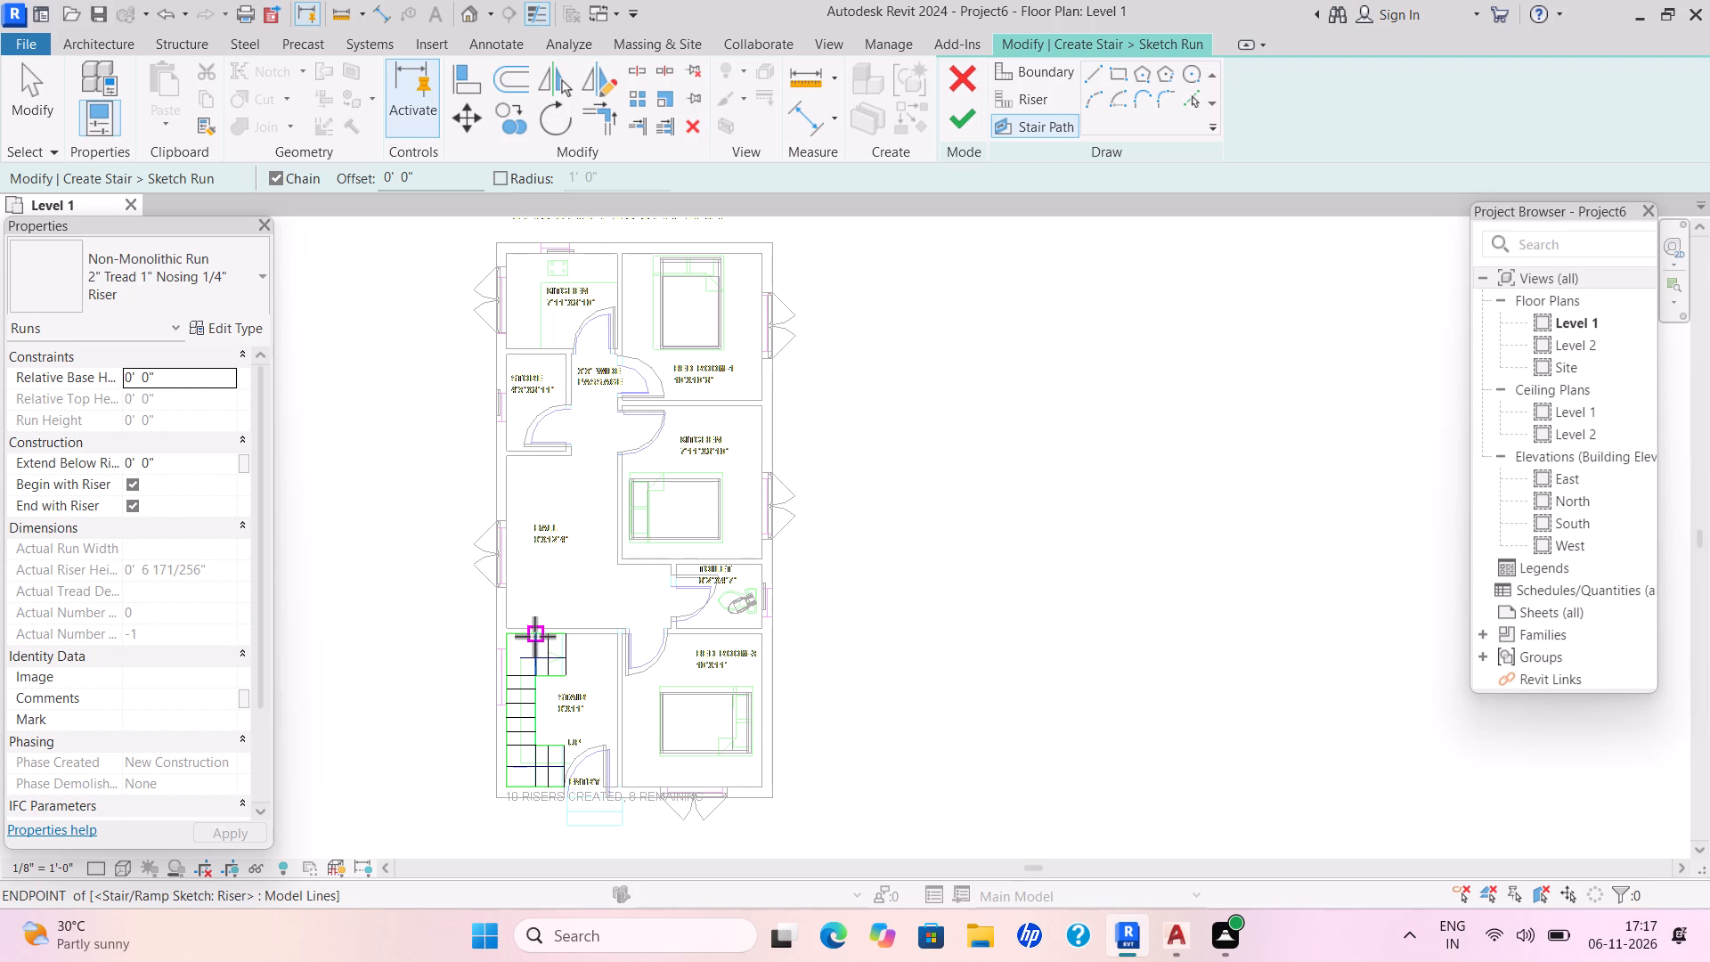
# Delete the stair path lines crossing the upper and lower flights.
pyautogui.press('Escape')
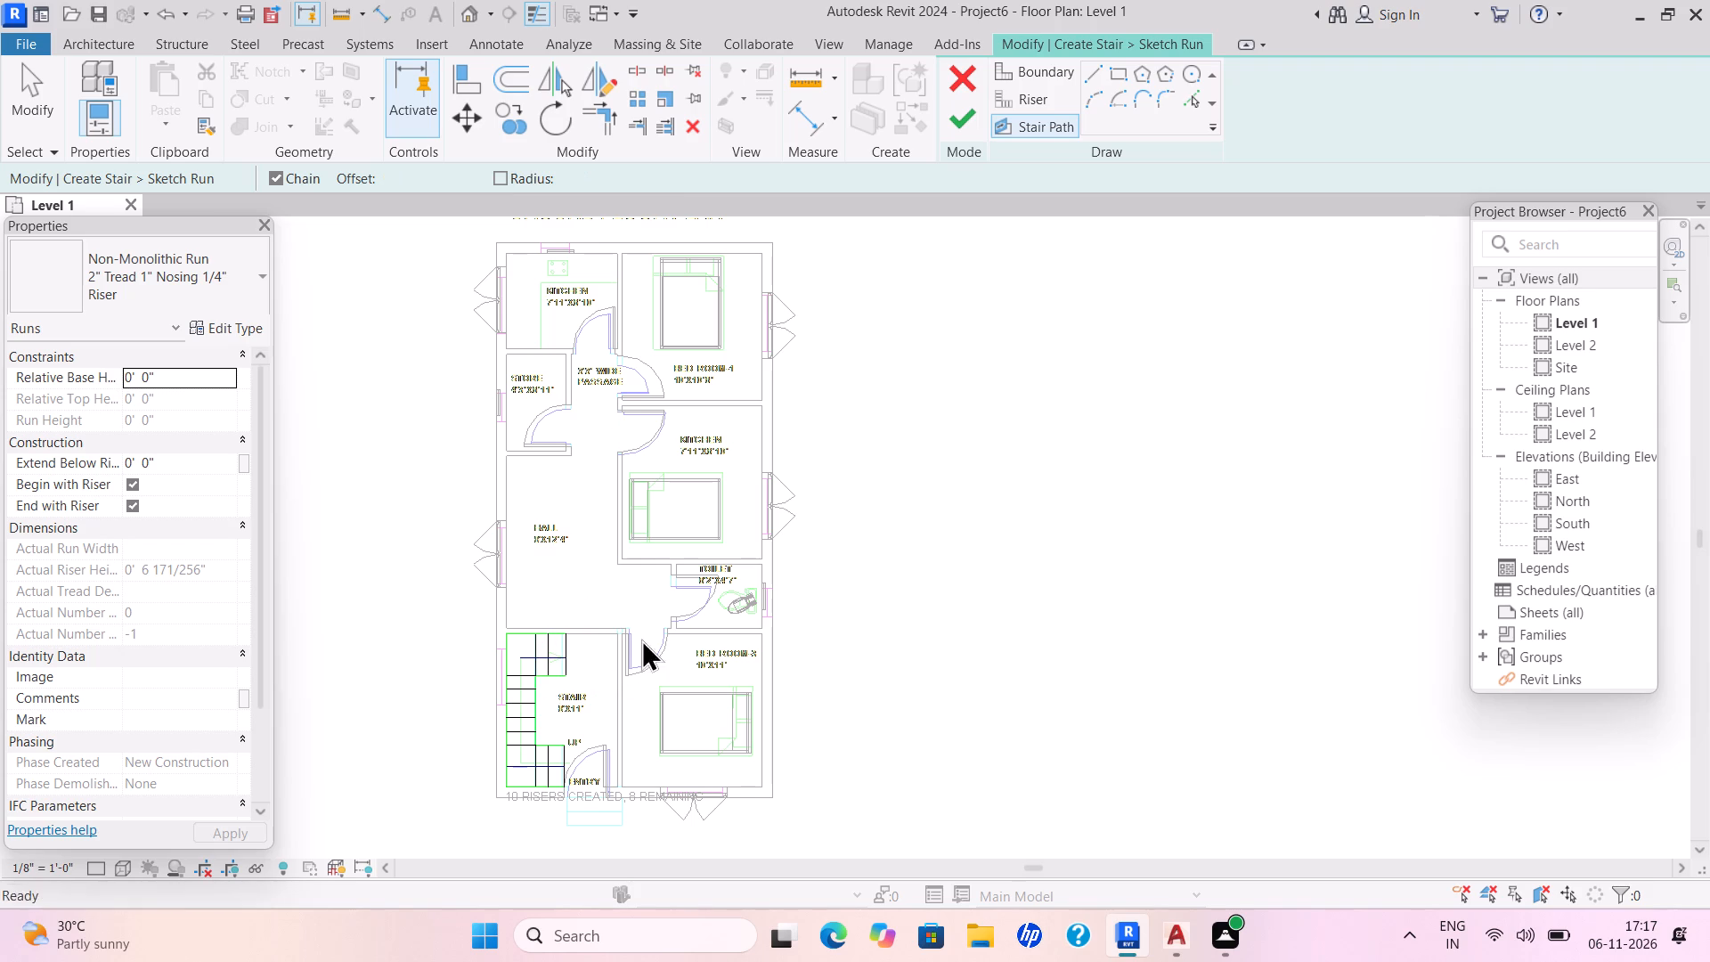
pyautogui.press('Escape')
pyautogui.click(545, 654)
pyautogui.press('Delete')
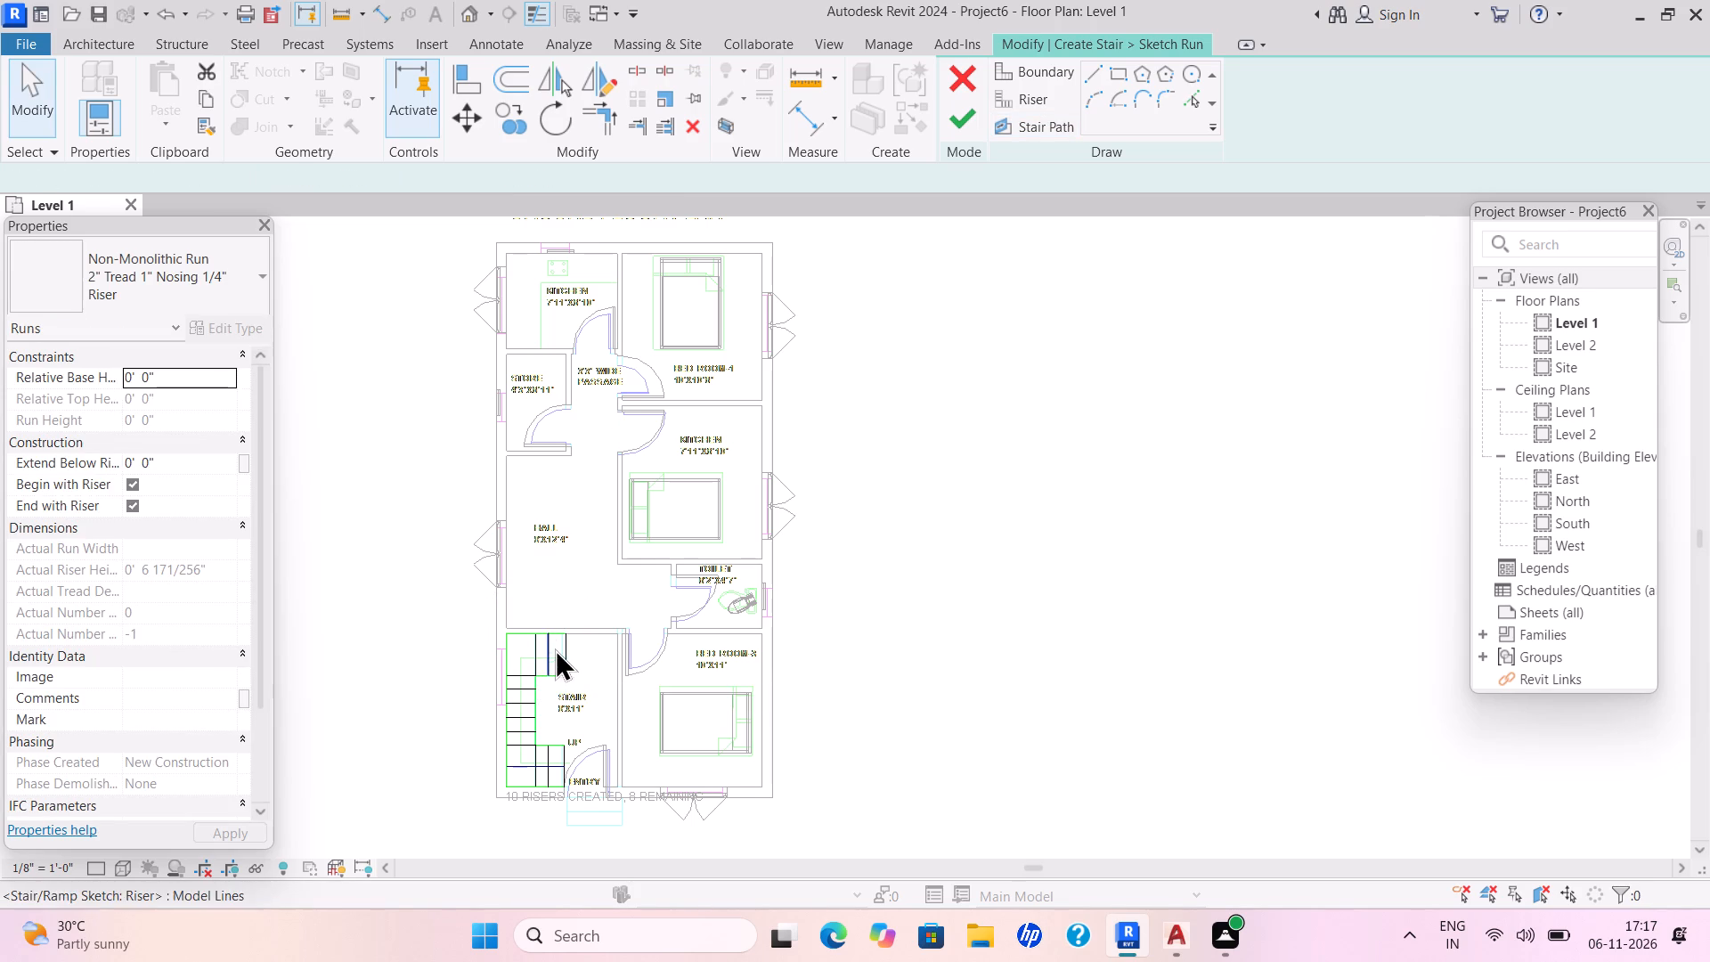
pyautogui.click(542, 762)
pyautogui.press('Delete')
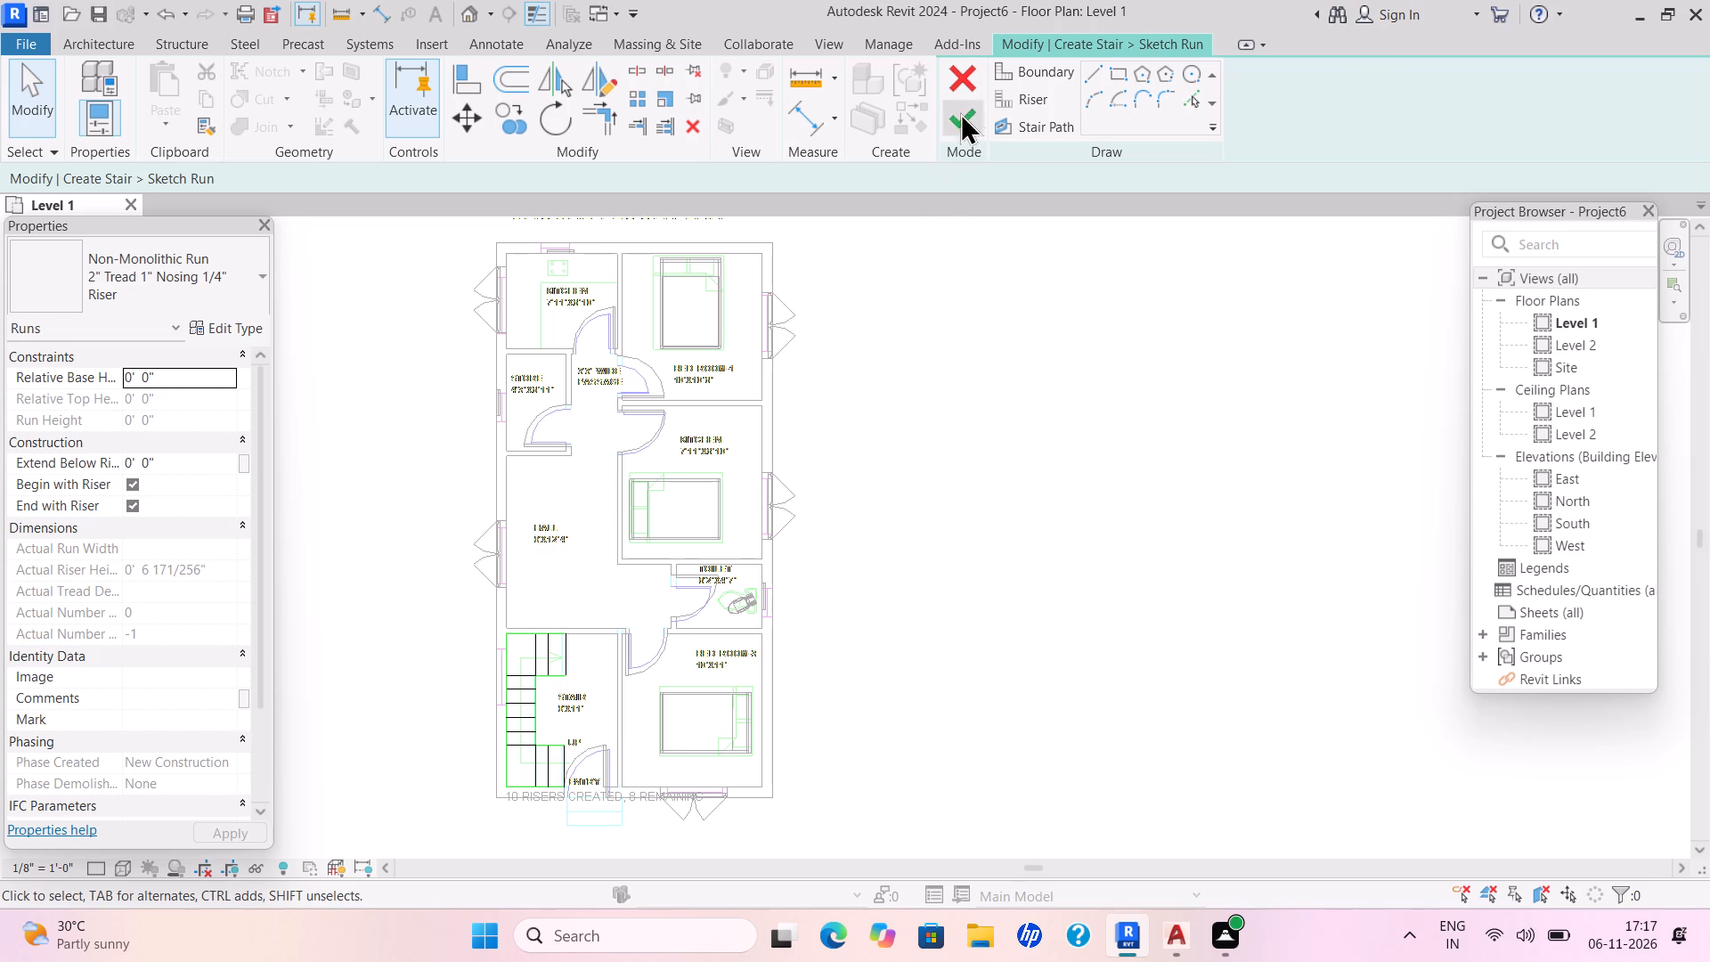
# Redraw the stair path as a U through the lower, middle and upper flights, ending at the upper flight's last riser.
pyautogui.doubleClick(1046, 121)
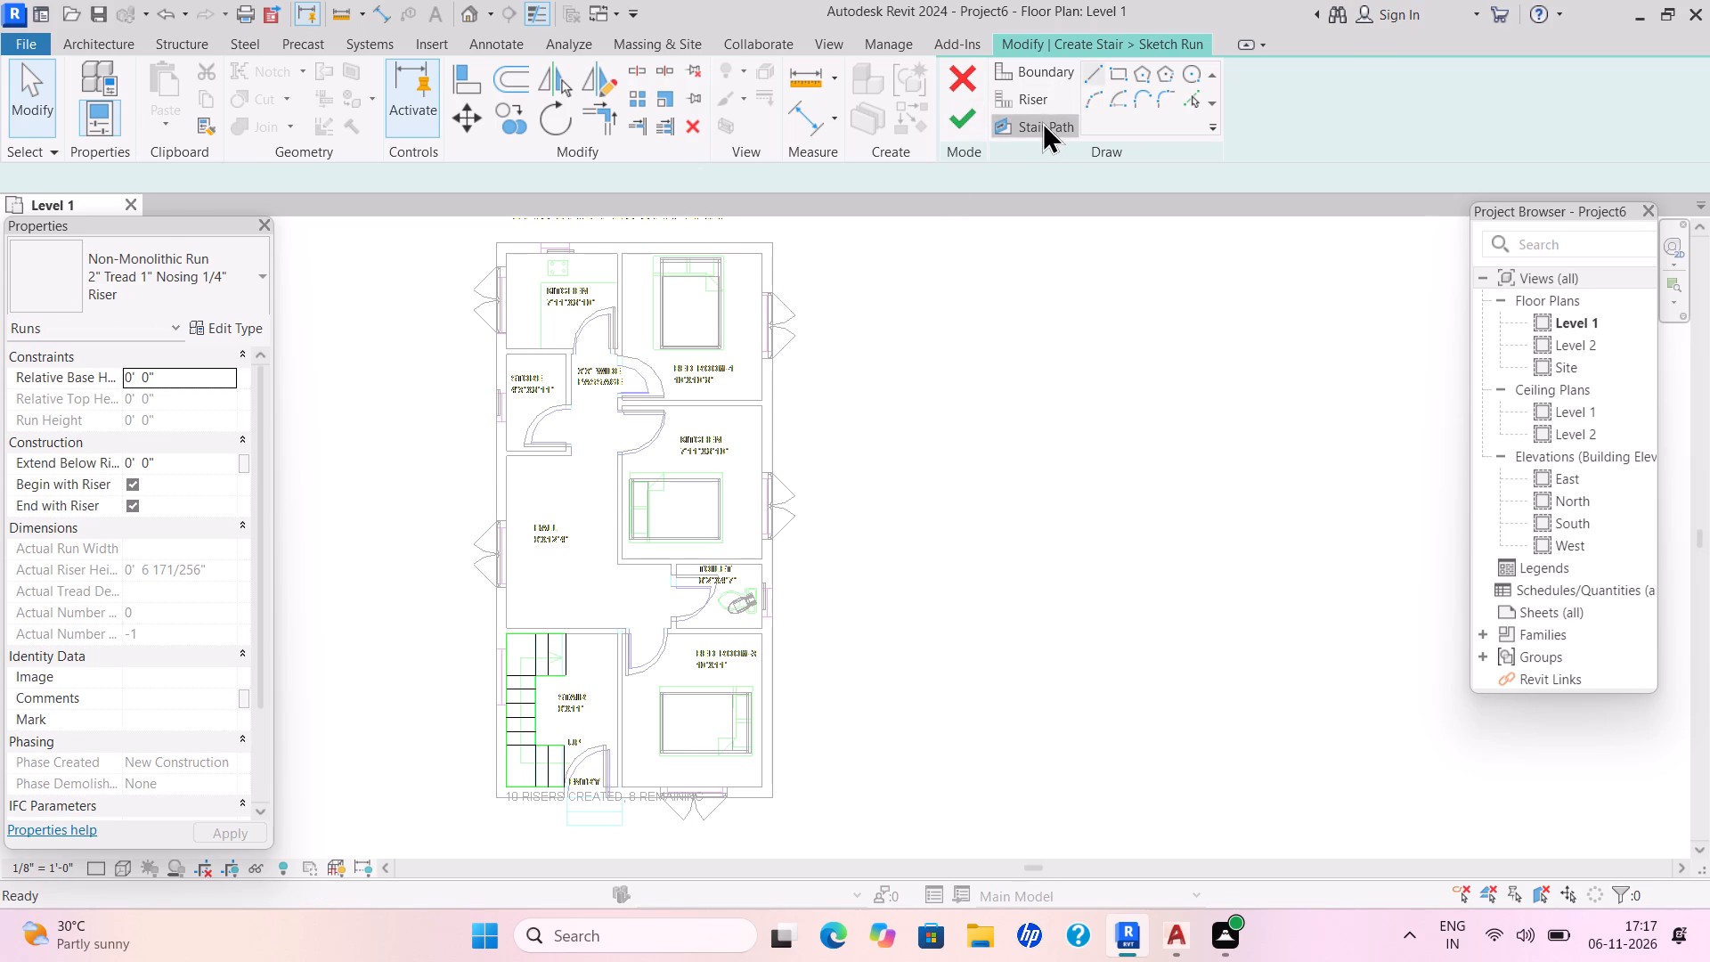
pyautogui.doubleClick(1099, 76)
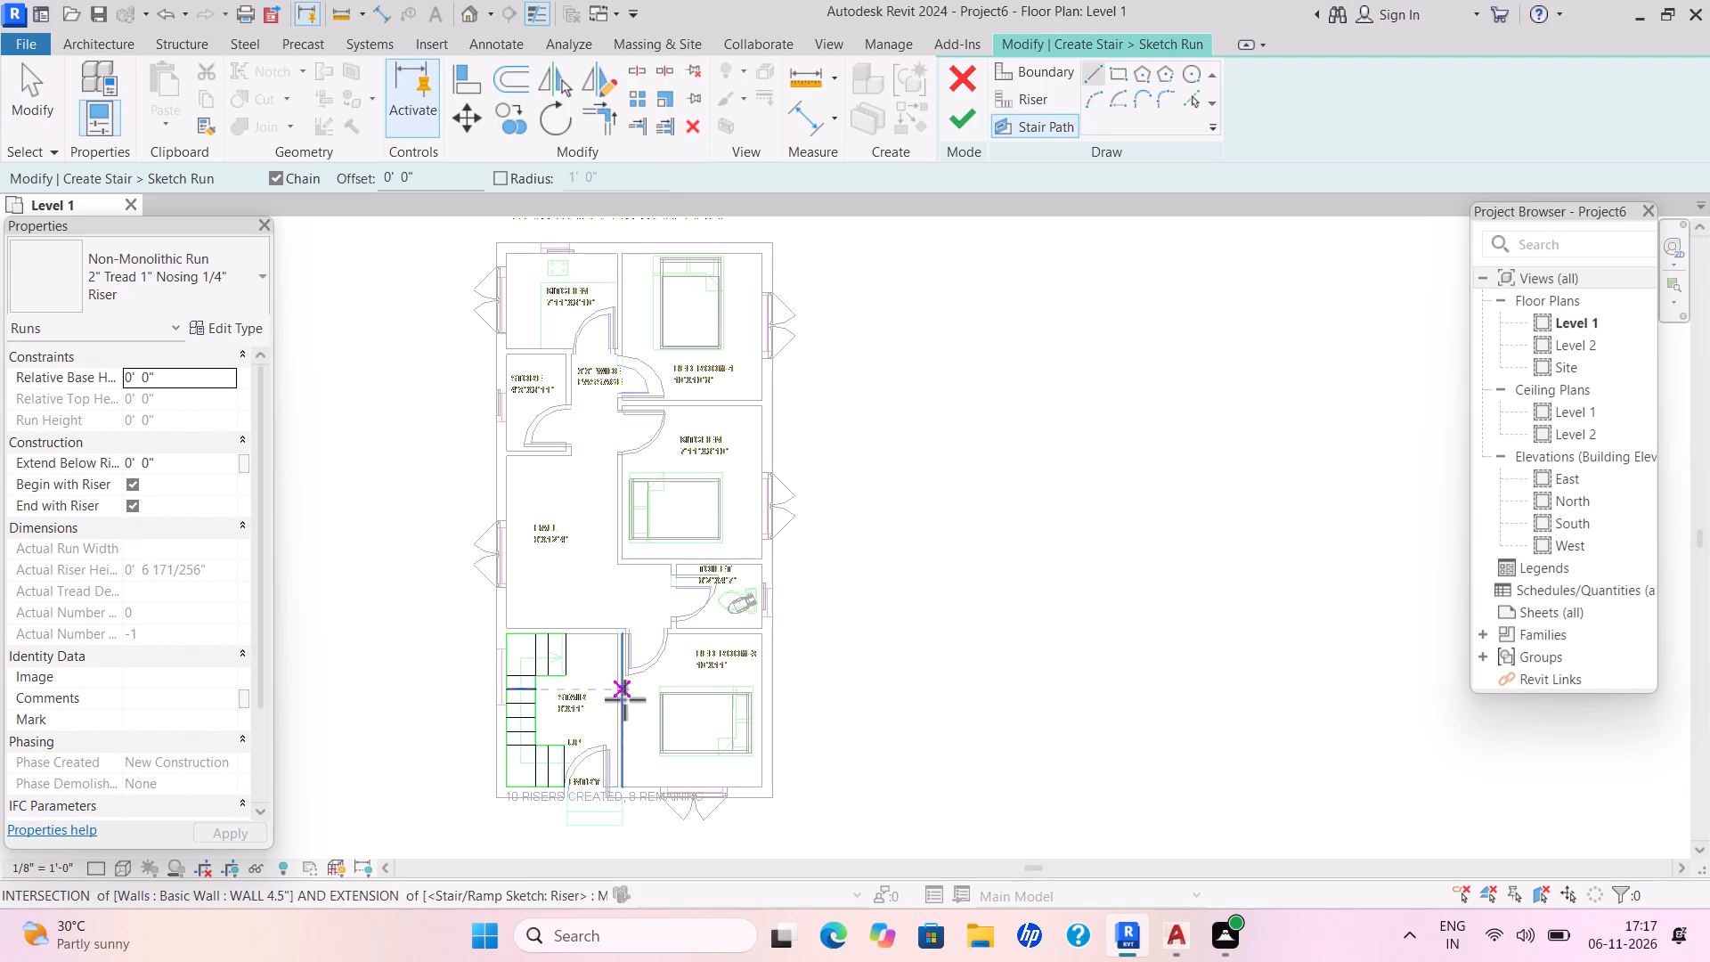
pyautogui.click(571, 755)
pyautogui.click(519, 764)
pyautogui.click(518, 655)
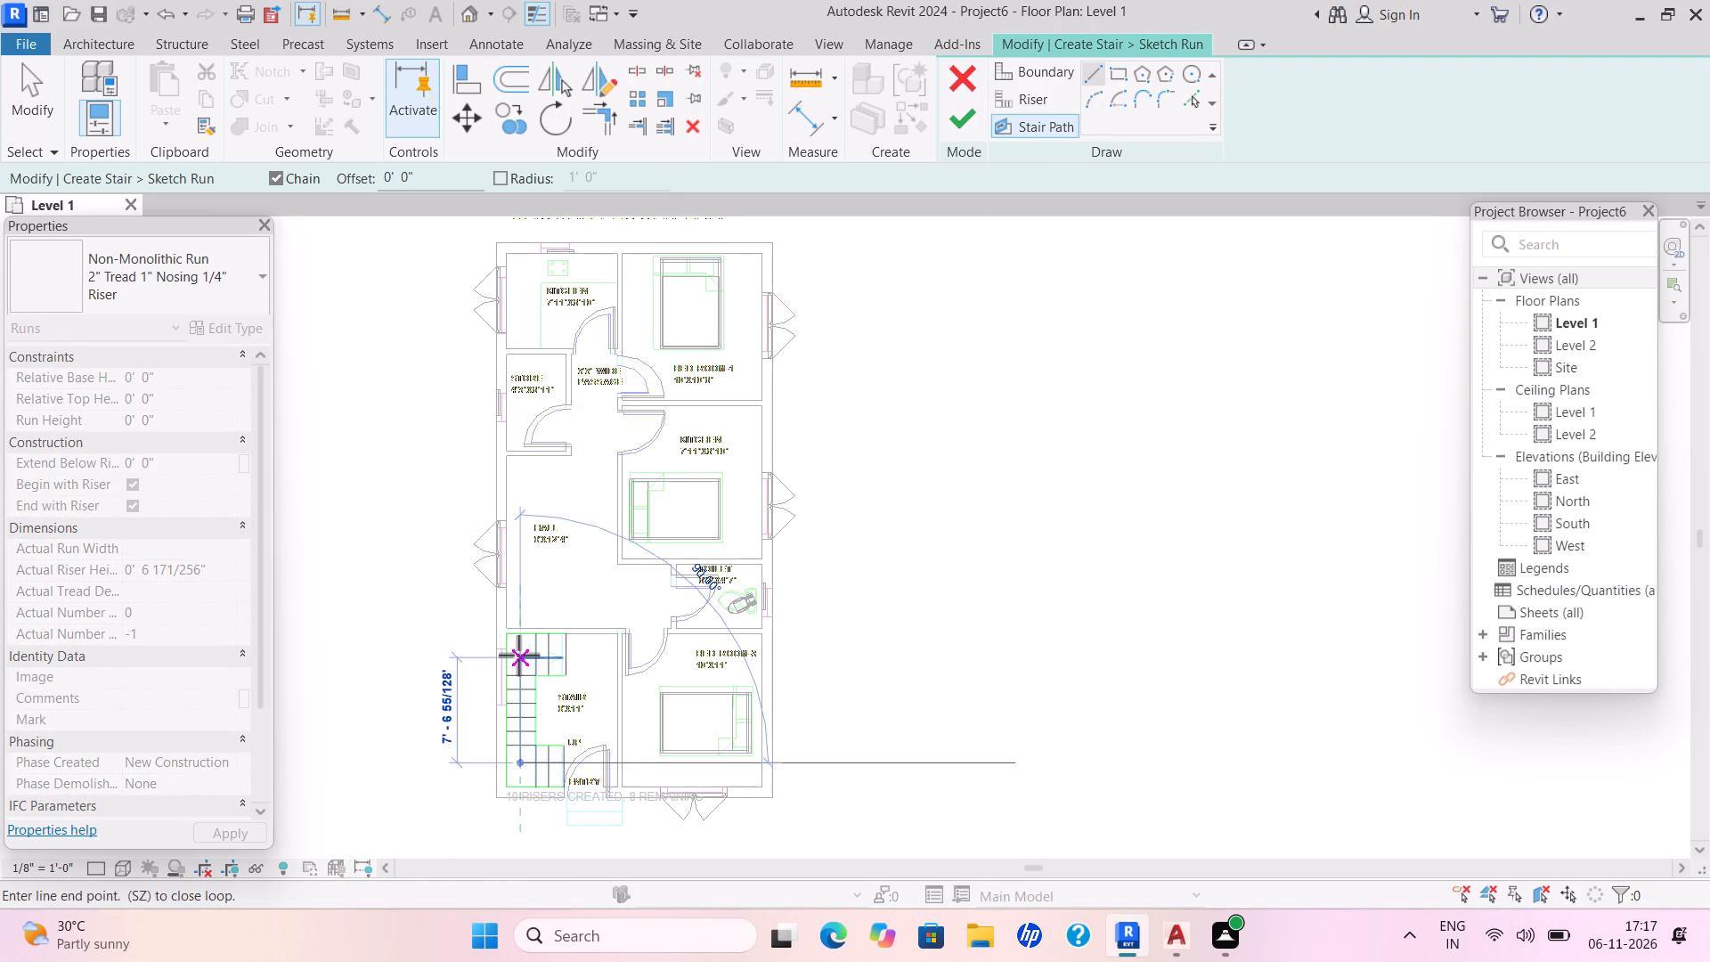
pyautogui.click(560, 656)
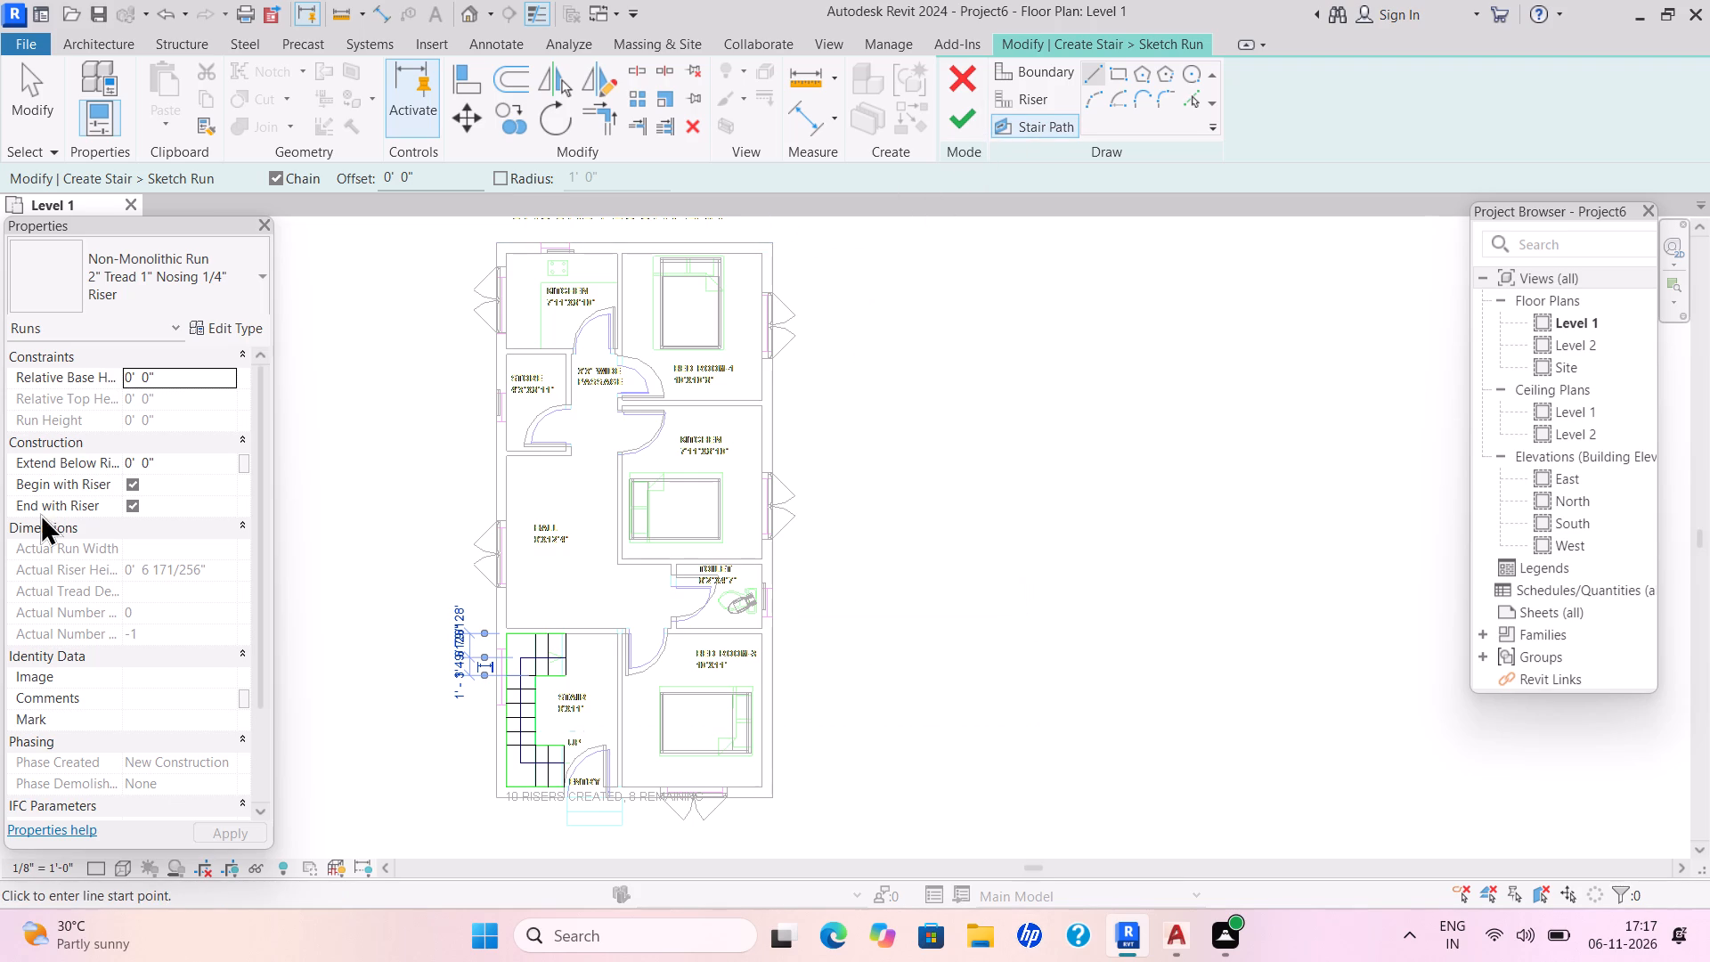
# Finish the run sketch and complete the stair.
pyautogui.click(974, 118)
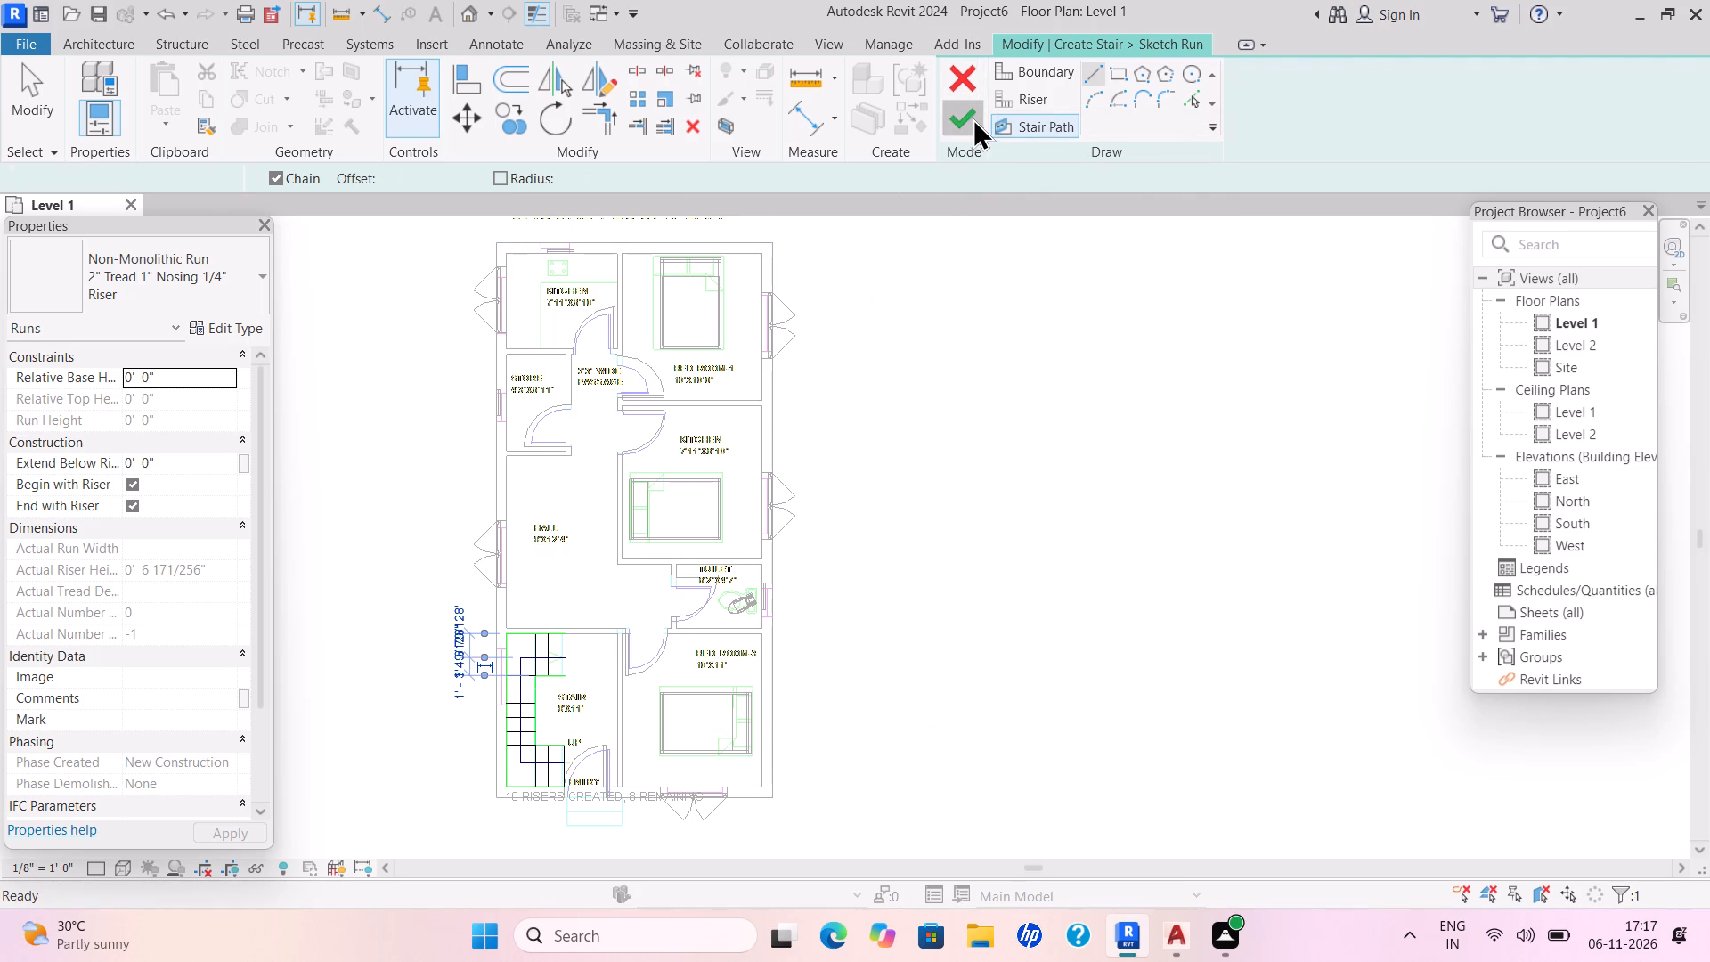
pyautogui.click(961, 118)
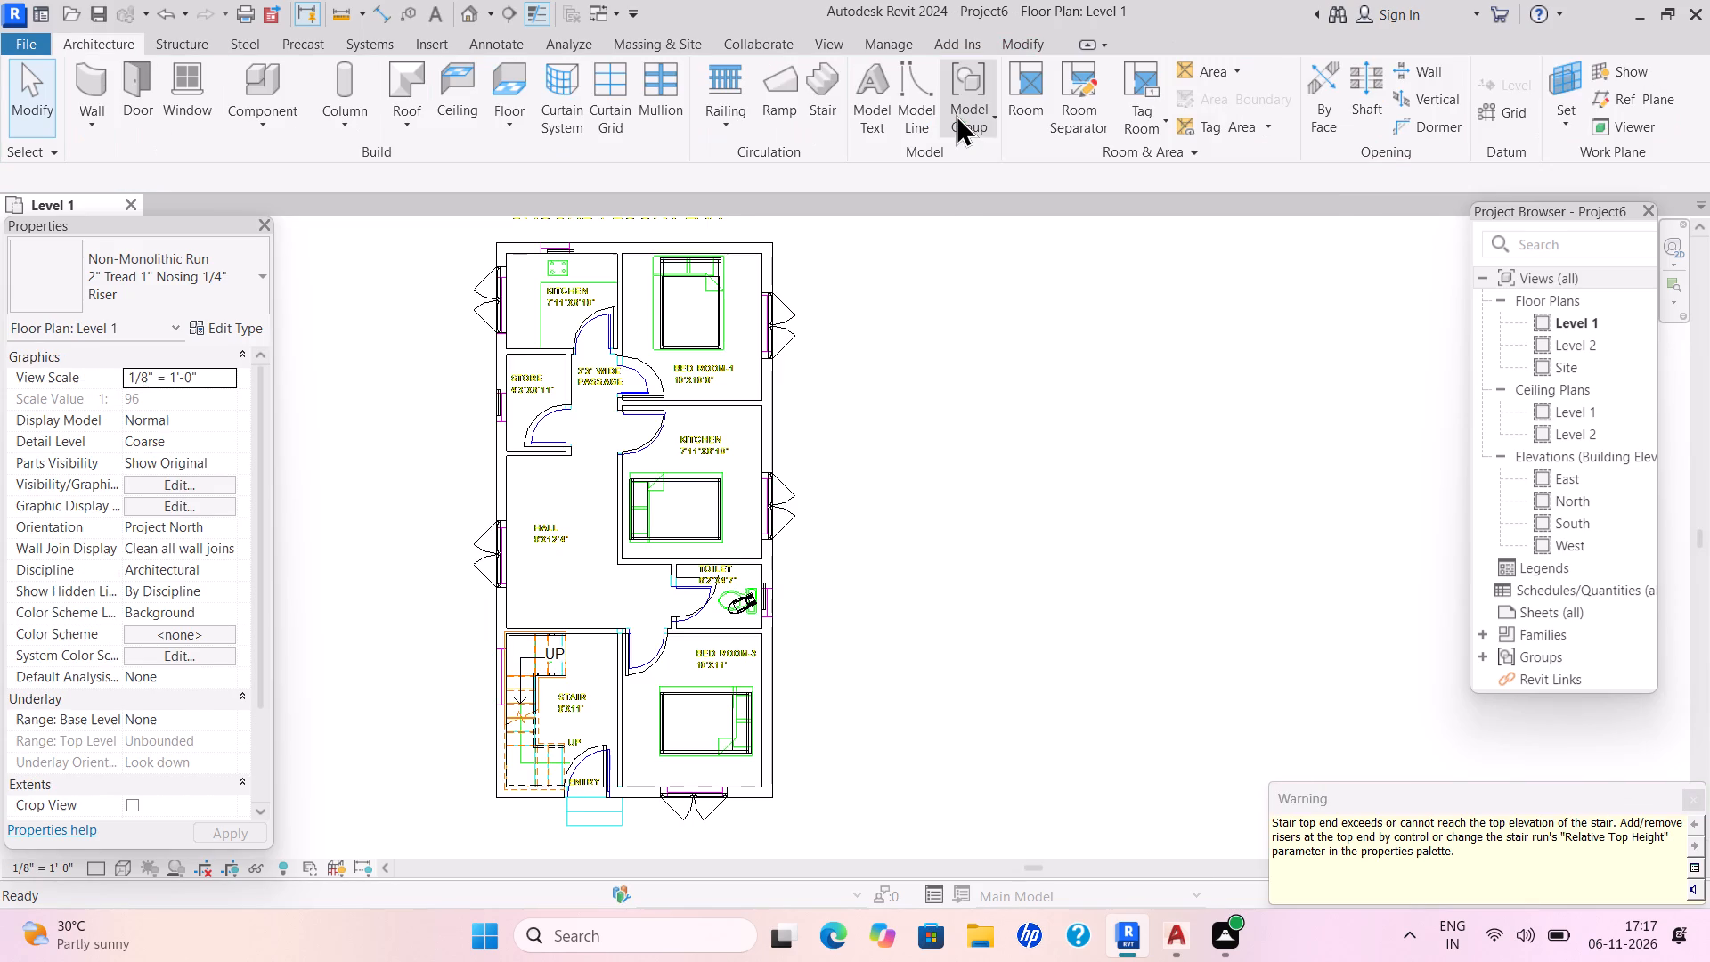
pyautogui.press('Escape')
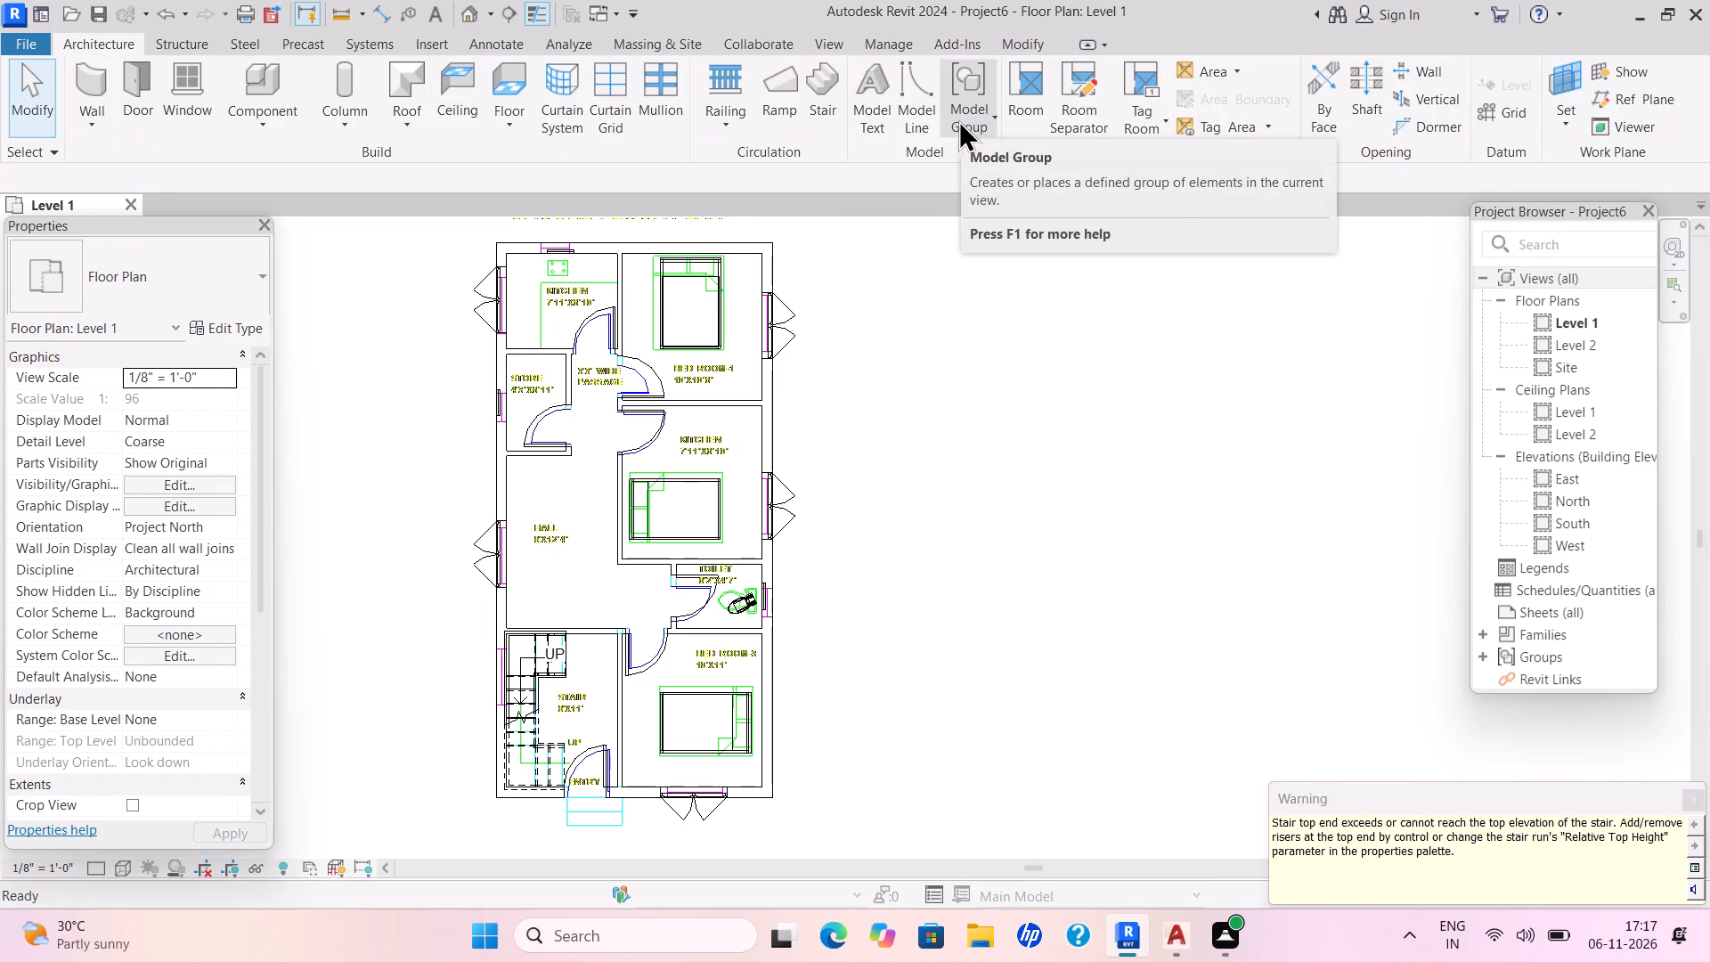
pyautogui.press('Escape')
pyautogui.press('Escape')
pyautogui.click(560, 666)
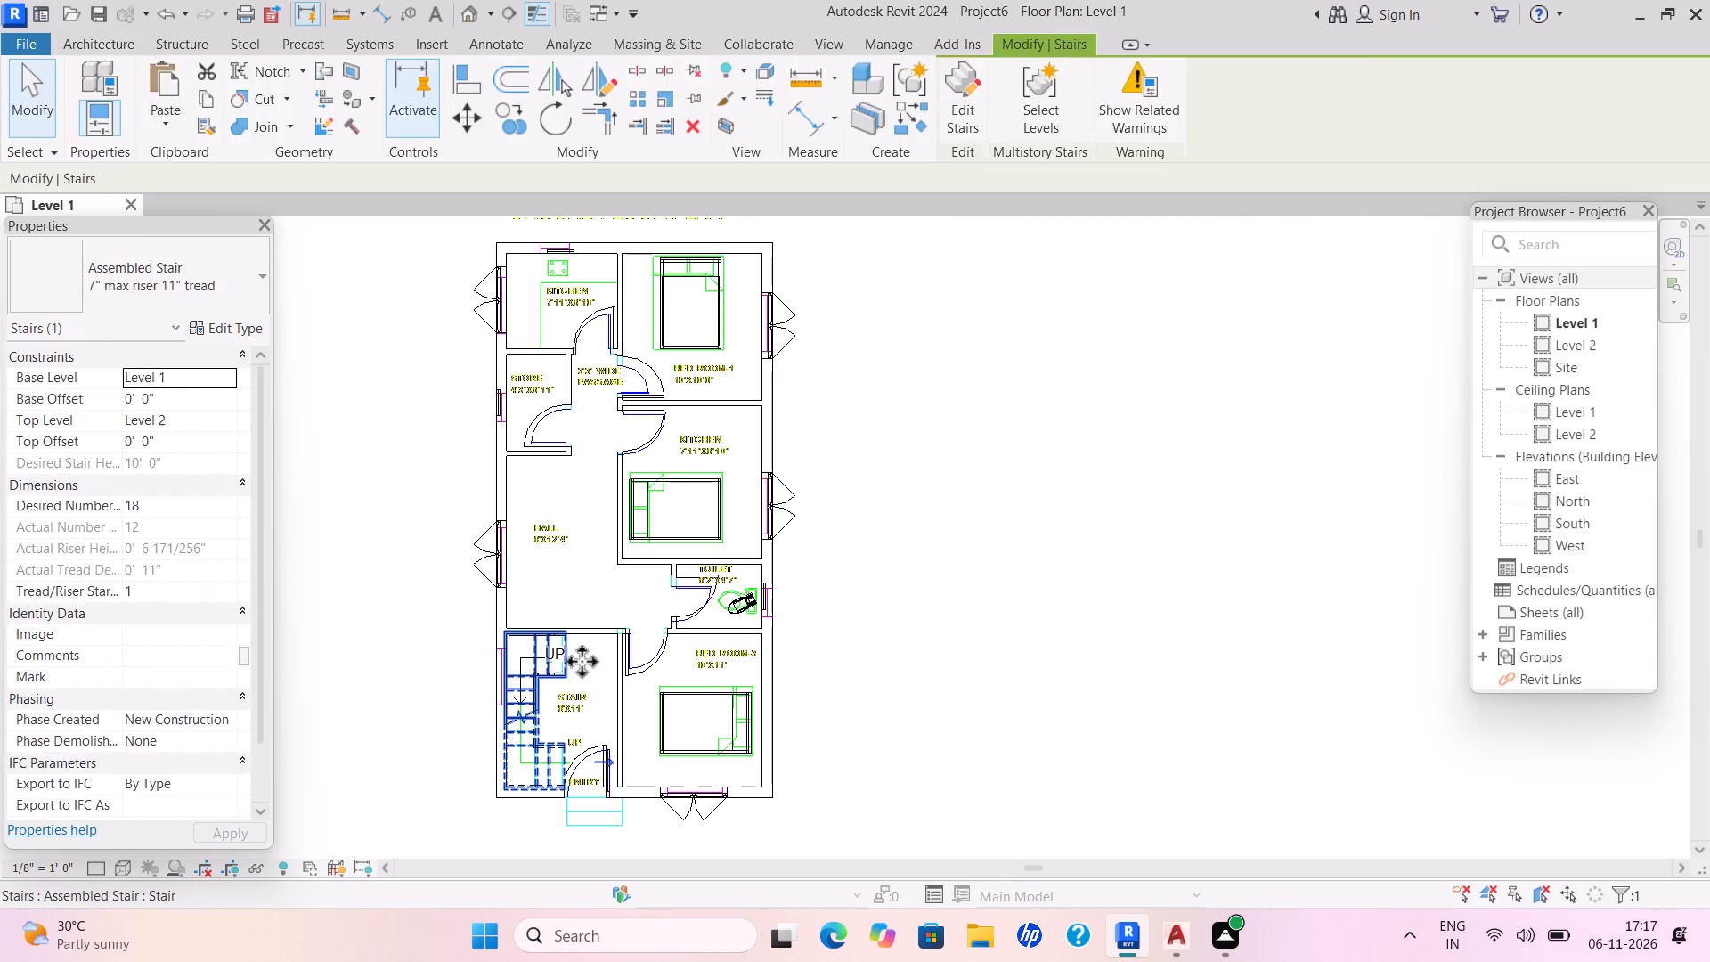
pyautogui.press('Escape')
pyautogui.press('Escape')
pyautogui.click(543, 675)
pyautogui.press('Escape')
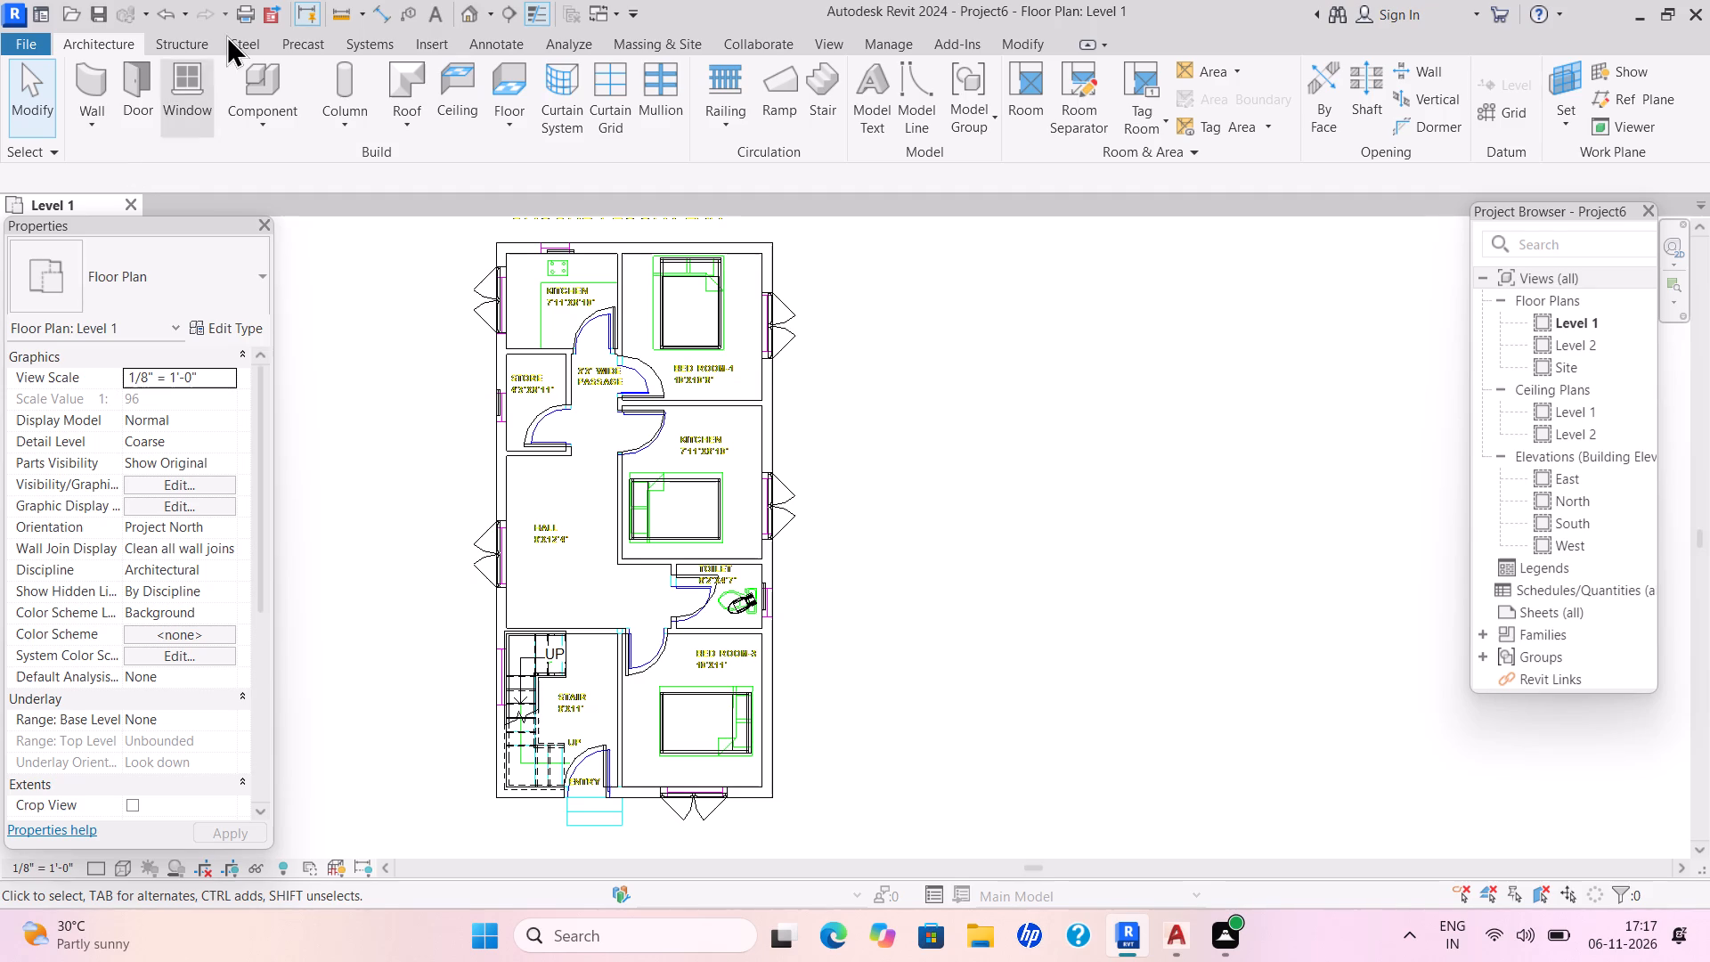
# Open the default 3D view and display the model with shaded surfaces.
pyautogui.click(464, 14)
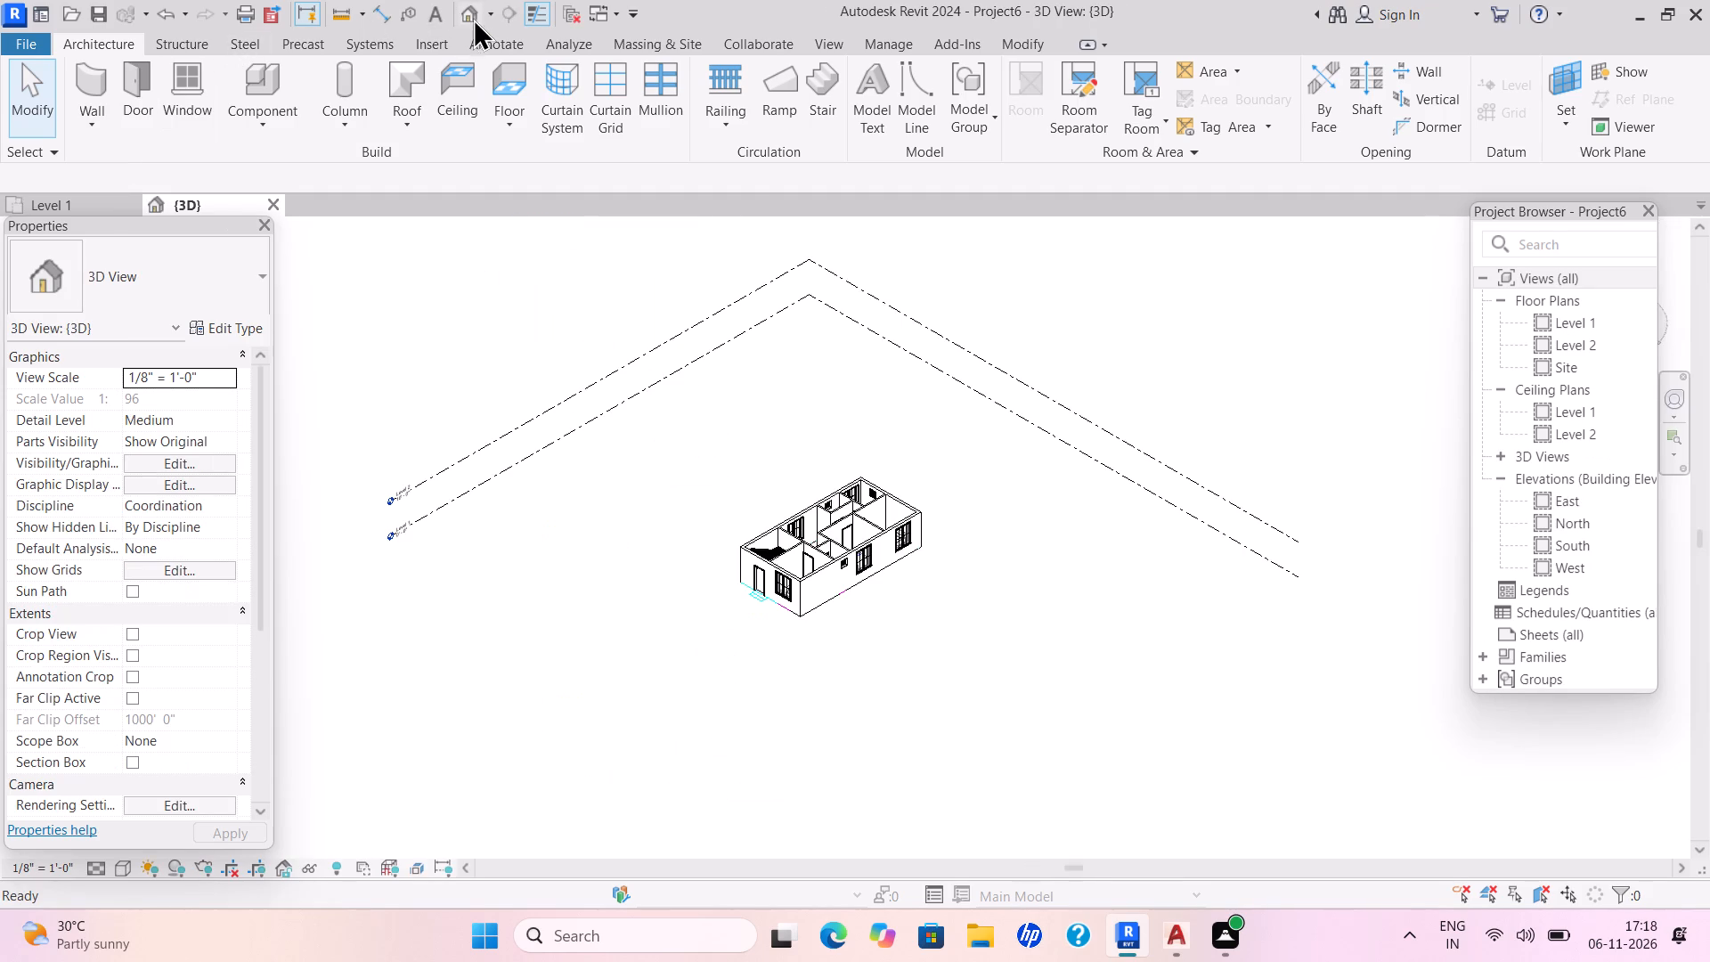
pyautogui.click(118, 874)
pyautogui.click(178, 773)
pyautogui.press('Escape')
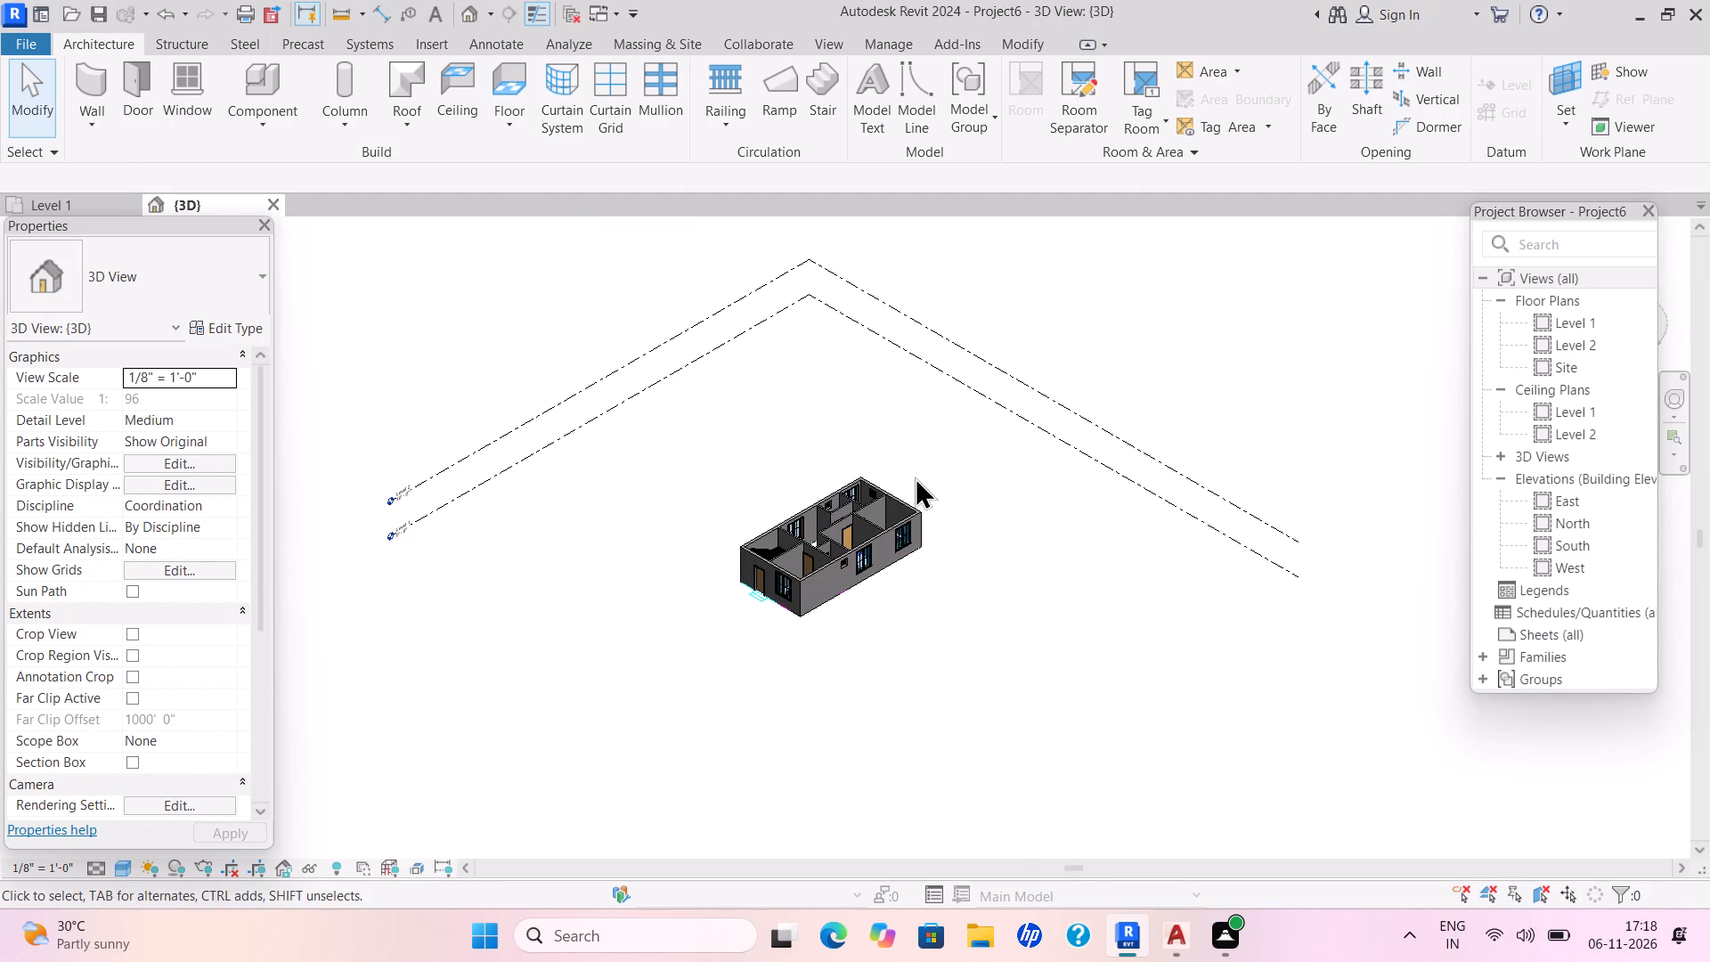
# Examine the house model and its new stair in 3D from above and from the stair side.
pyautogui.keyDown('shift'); pyautogui.moveTo(770, 594); pyautogui.dragTo(1087, 550, button='middle'); pyautogui.keyUp('shift')
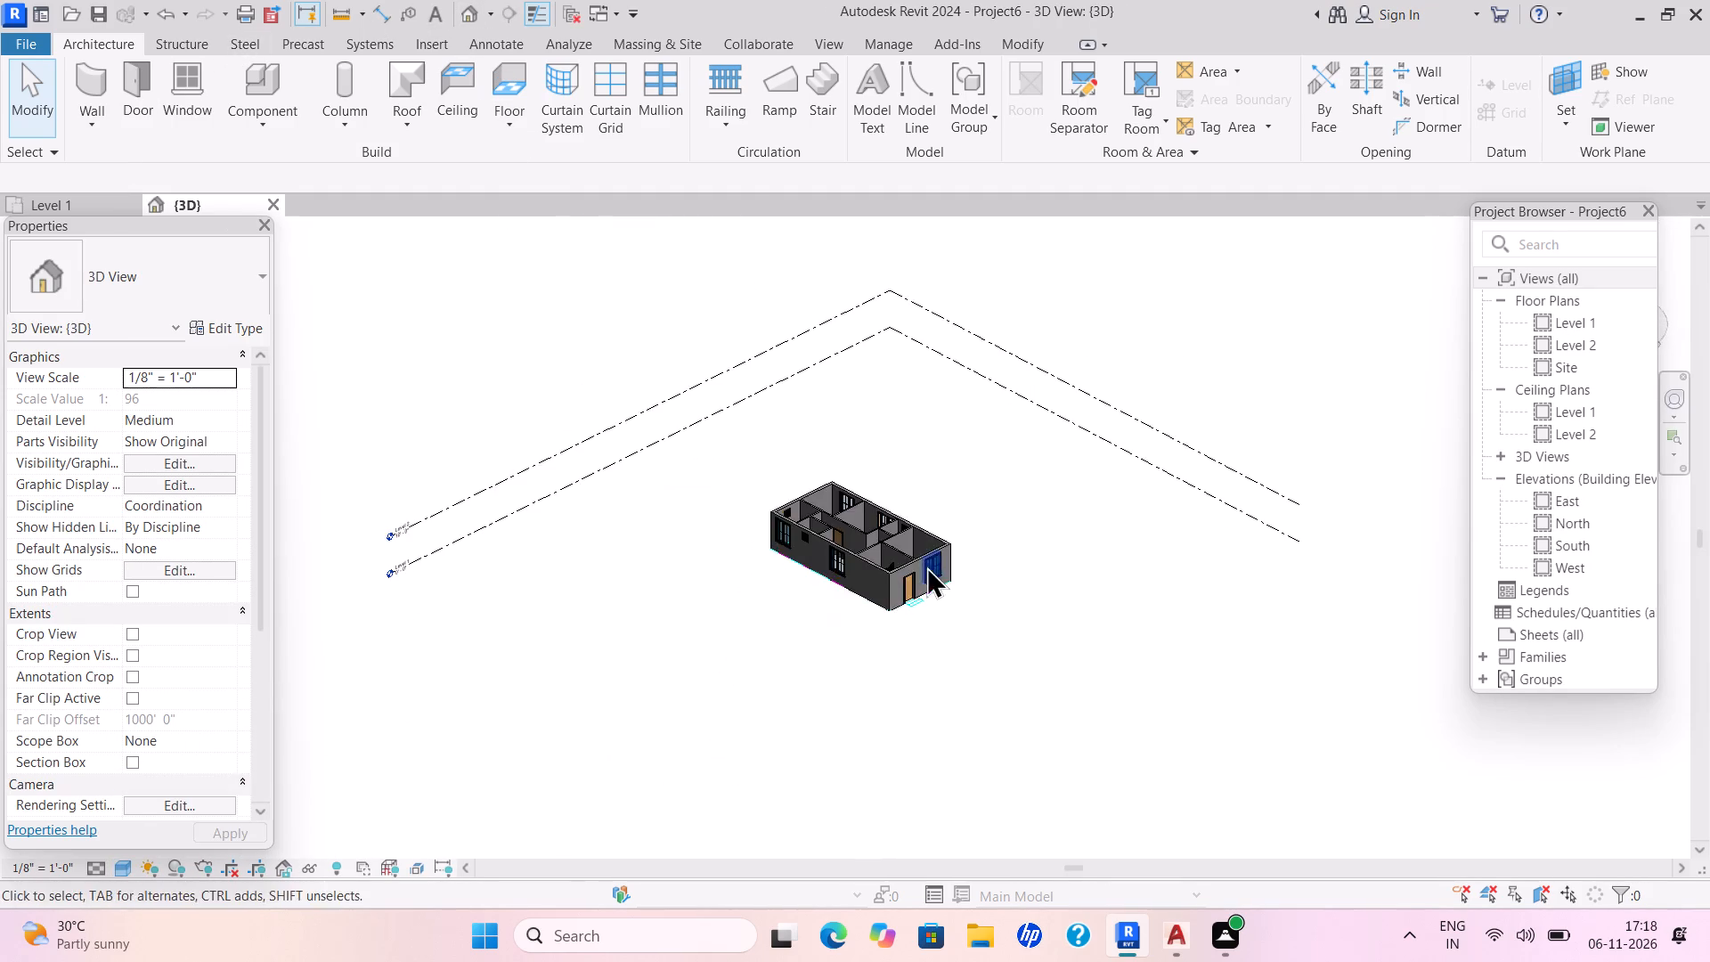
pyautogui.scroll(-2, 911, 569)
pyautogui.keyDown('shift'); pyautogui.moveTo(911, 569); pyautogui.dragTo(1050, 639, button='middle'); pyautogui.keyUp('shift')
pyautogui.keyDown('shift'); pyautogui.scroll(1, 911, 571); pyautogui.keyUp('shift')
pyautogui.keyDown('shift'); pyautogui.scroll(-1, 912, 581); pyautogui.keyUp('shift')
pyautogui.keyDown('shift'); pyautogui.scroll(1, 915, 586); pyautogui.keyUp('shift')
pyautogui.keyDown('shift'); pyautogui.scroll(-1, 945, 632); pyautogui.keyUp('shift')
pyautogui.keyDown('shift'); pyautogui.scroll(1, 960, 644); pyautogui.keyUp('shift')
pyautogui.keyDown('shift'); pyautogui.scroll(-1, 966, 648); pyautogui.keyUp('shift')
pyautogui.keyDown('shift'); pyautogui.scroll(2, 971, 649); pyautogui.keyUp('shift')
pyautogui.moveTo(883, 597); pyautogui.dragTo(708, 691, button='middle')
pyautogui.keyDown('shift'); pyautogui.moveTo(753, 677); pyautogui.dragTo(731, 795, button='middle'); pyautogui.keyUp('shift')
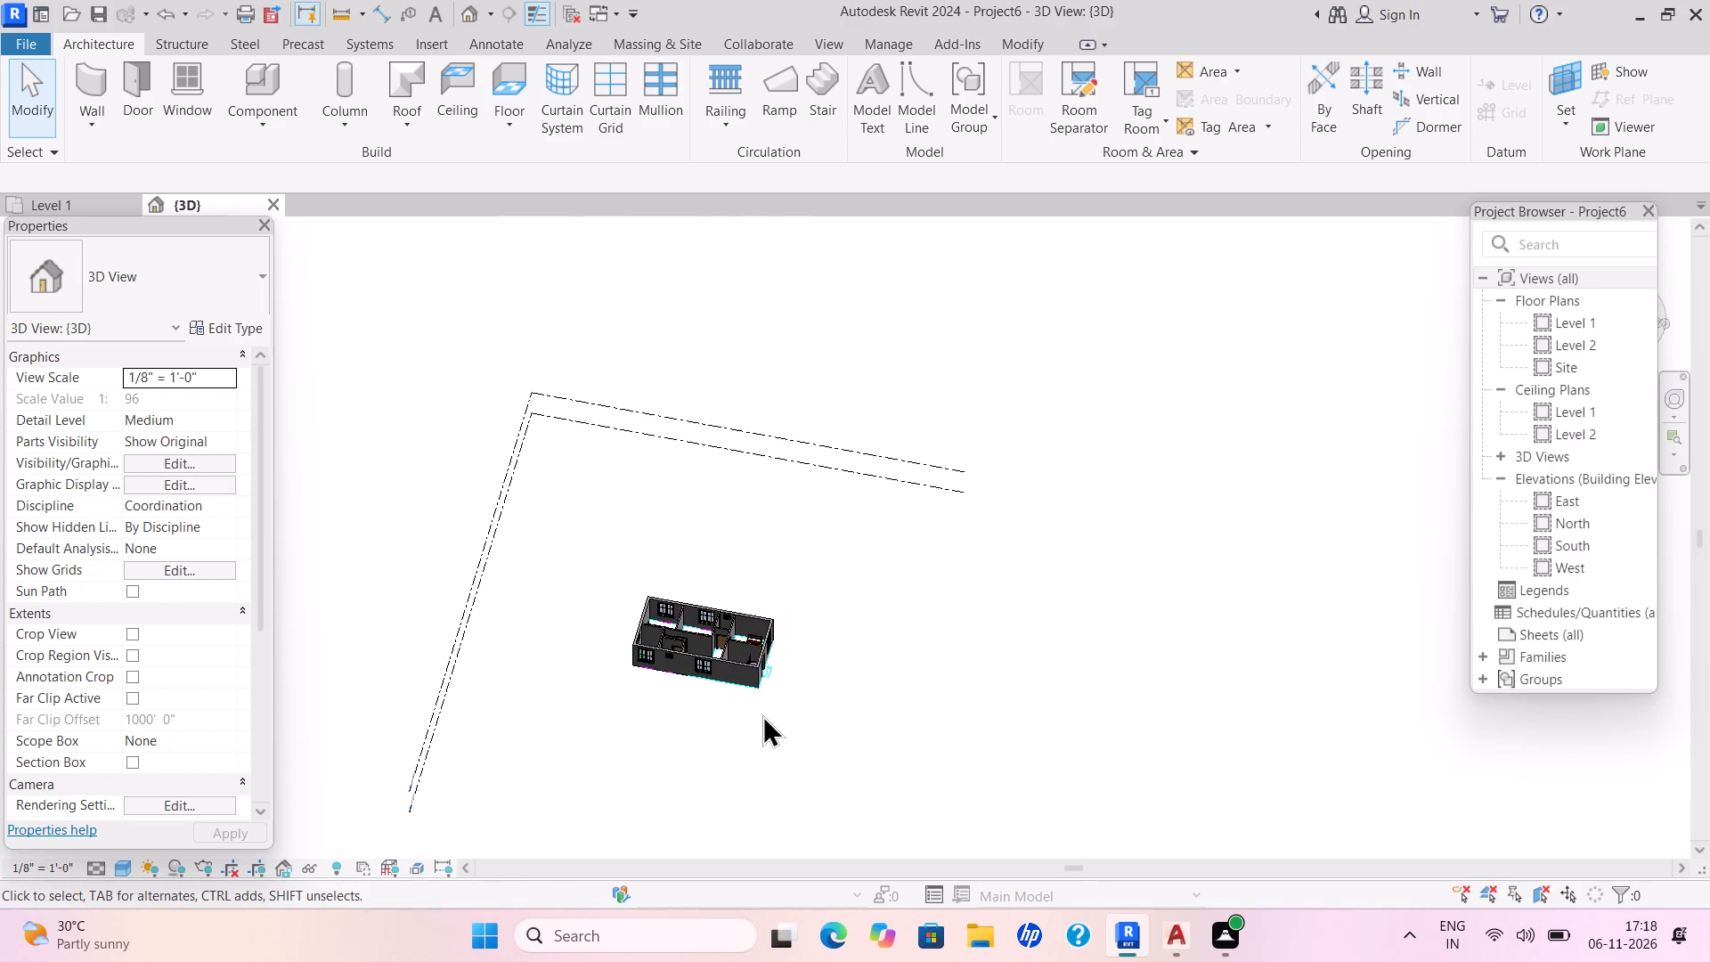
pyautogui.scroll(1, 760, 670)
pyautogui.scroll(-1, 761, 649)
pyautogui.scroll(2, 761, 638)
pyautogui.scroll(-1, 766, 626)
pyautogui.scroll(2, 766, 626)
pyautogui.scroll(-1, 764, 640)
pyautogui.scroll(3, 764, 640)
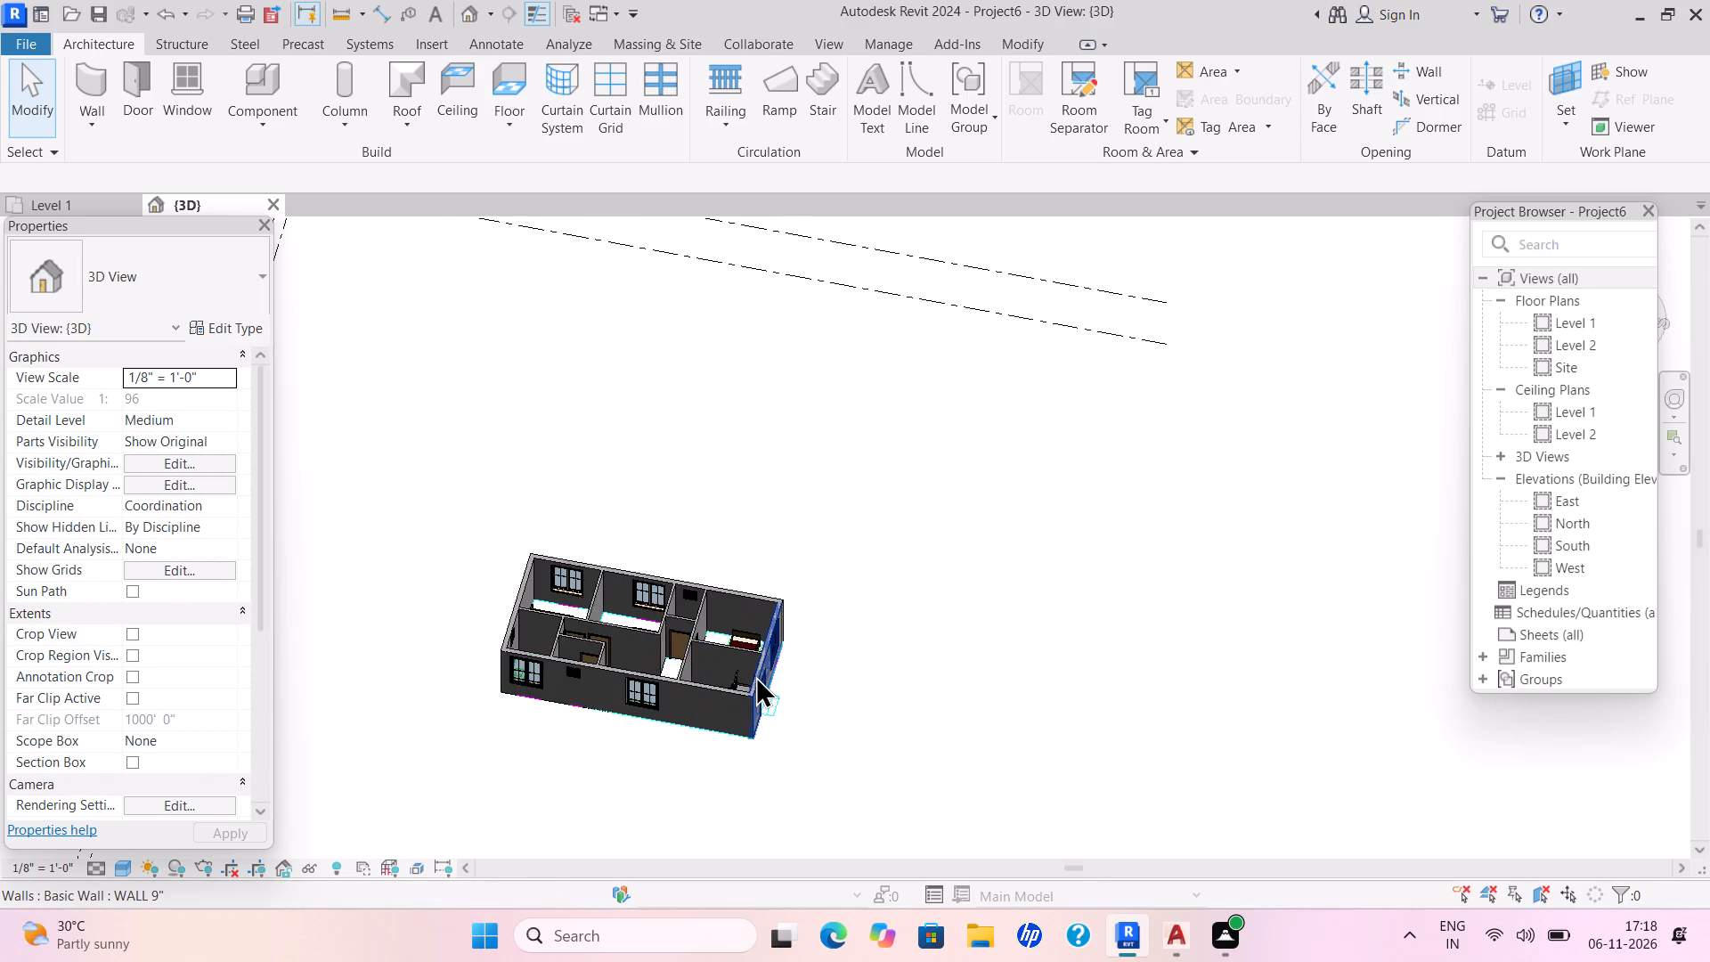
pyautogui.scroll(-1, 755, 675)
pyautogui.scroll(1, 755, 675)
pyautogui.scroll(-1, 755, 674)
pyautogui.scroll(1, 755, 681)
pyautogui.scroll(-2, 755, 681)
pyautogui.scroll(2, 759, 675)
pyautogui.scroll(-1, 759, 675)
pyautogui.scroll(1, 759, 675)
pyautogui.scroll(-1, 759, 675)
pyautogui.scroll(1, 759, 675)
pyautogui.scroll(-1, 759, 675)
pyautogui.scroll(2, 759, 675)
pyautogui.scroll(-1, 759, 675)
pyautogui.scroll(1, 759, 675)
pyautogui.scroll(-1, 759, 675)
pyautogui.scroll(1, 759, 675)
pyautogui.scroll(-4, 757, 672)
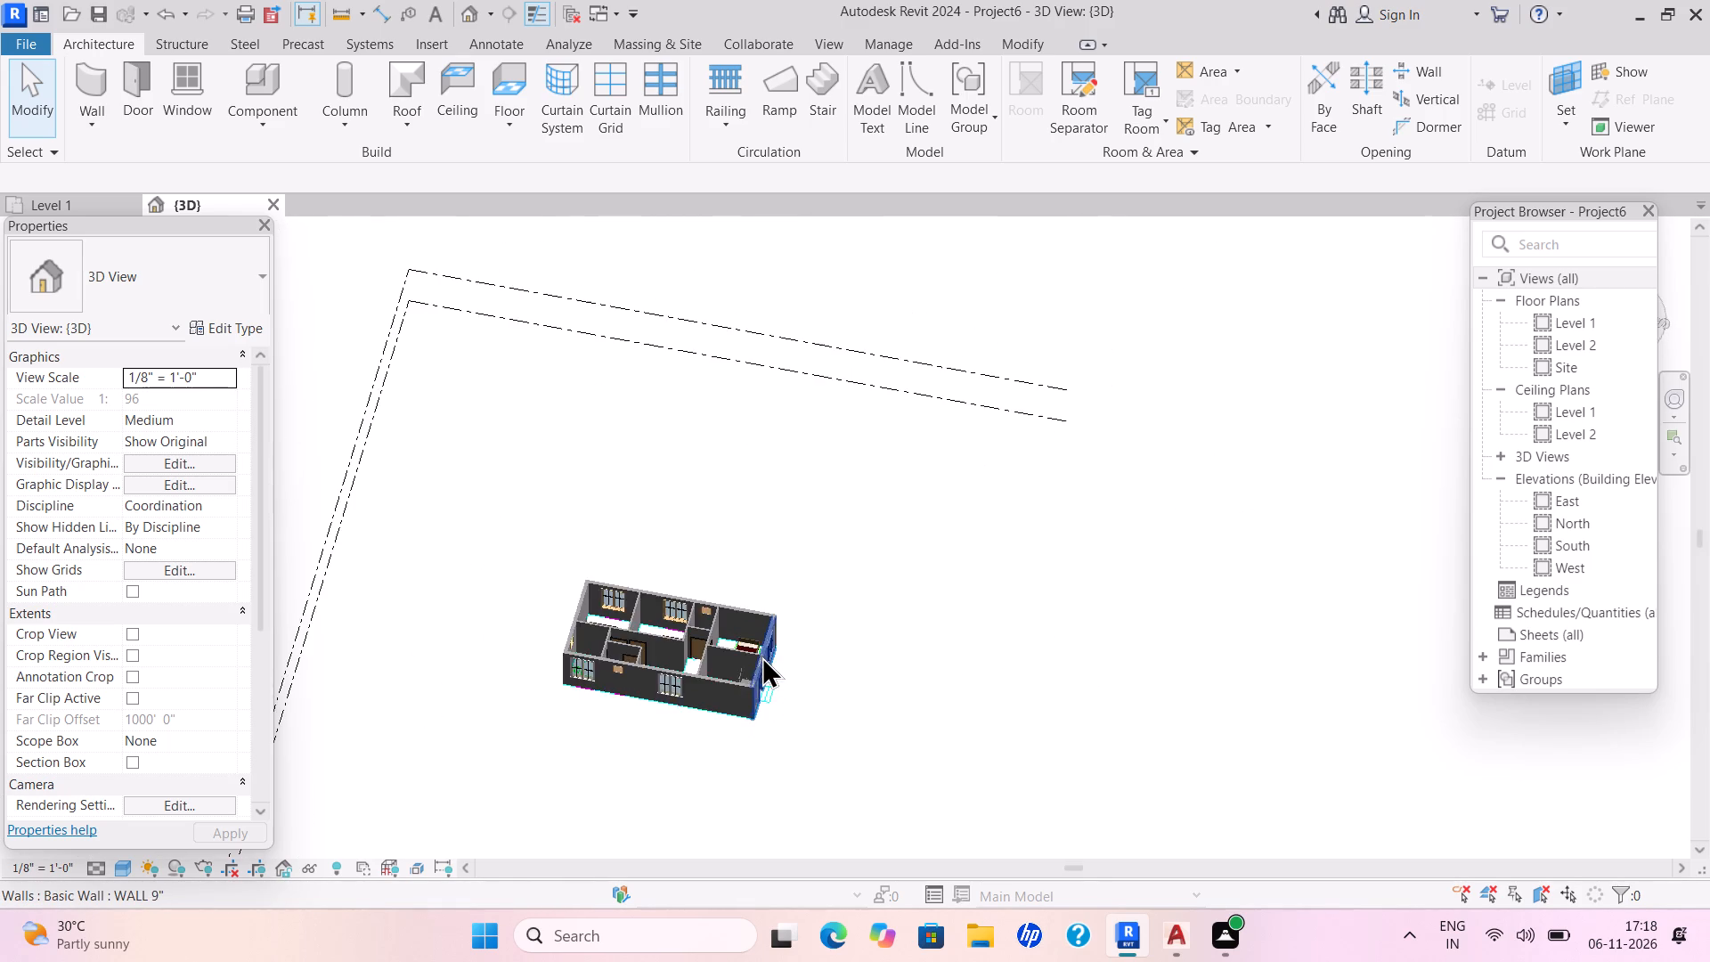
pyautogui.scroll(-2, 761, 656)
pyautogui.scroll(1, 898, 568)
pyautogui.scroll(-2, 898, 568)
pyautogui.scroll(1, 862, 590)
pyautogui.scroll(-1, 861, 590)
pyautogui.scroll(2, 861, 590)
pyautogui.scroll(2, 761, 678)
pyautogui.scroll(-1, 760, 678)
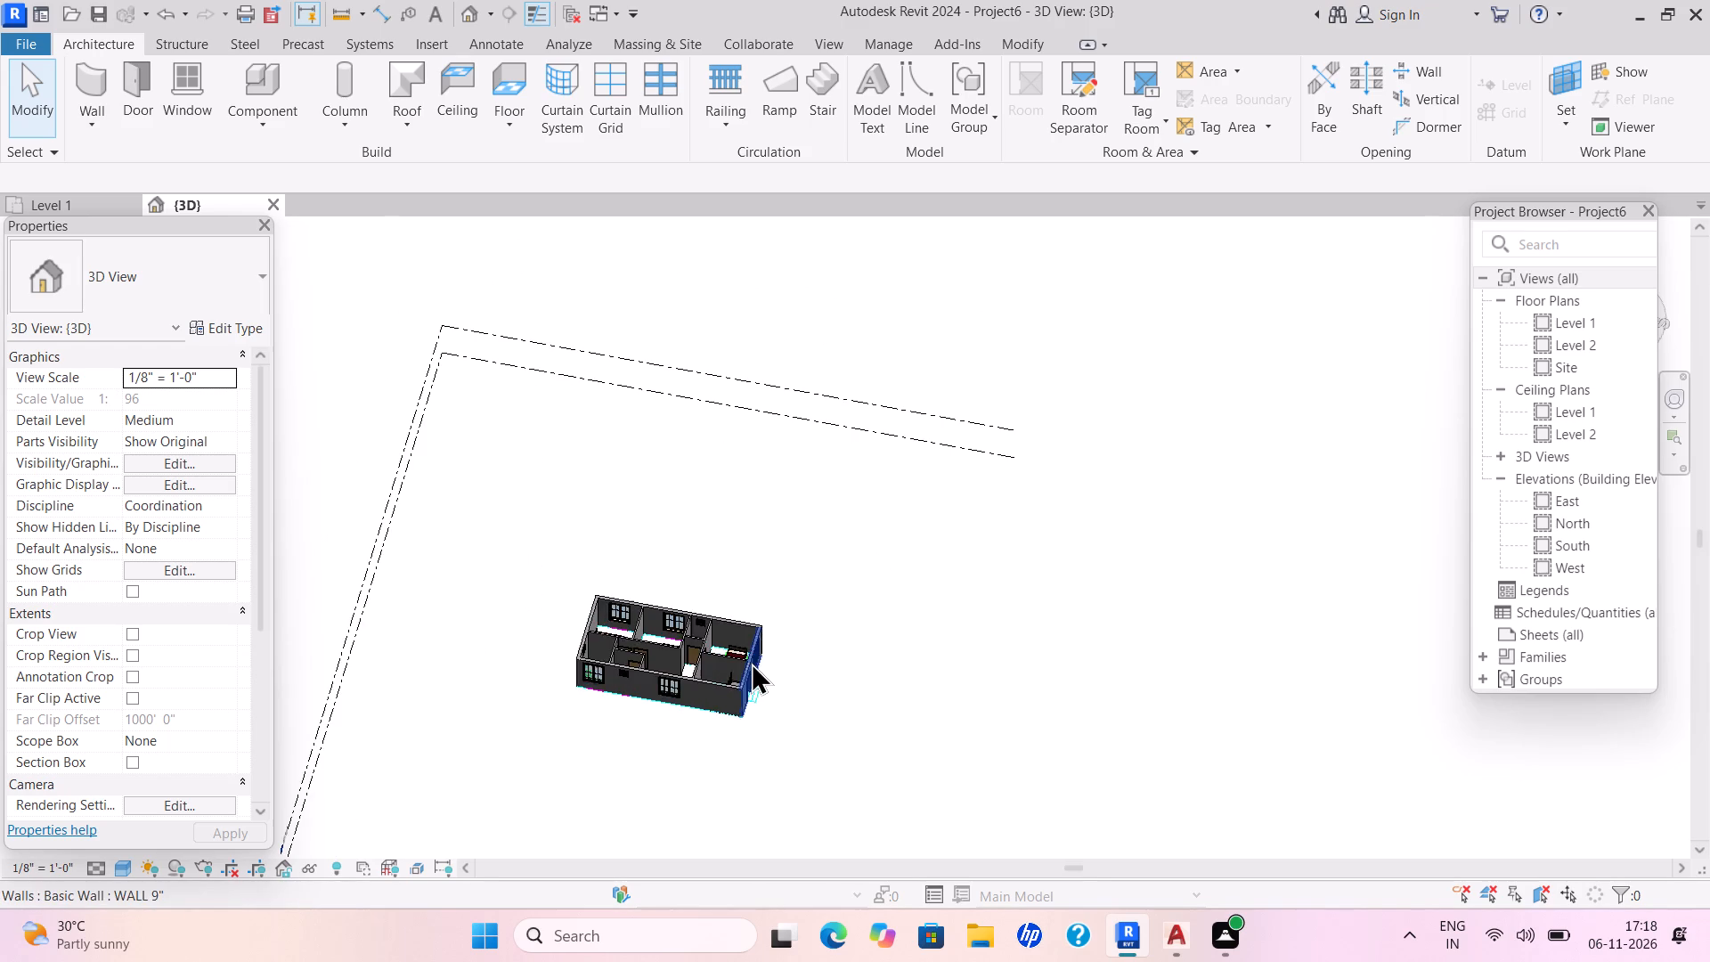
pyautogui.scroll(1, 751, 662)
pyautogui.scroll(-2, 751, 662)
pyautogui.scroll(3, 751, 662)
pyautogui.scroll(-1, 748, 654)
pyautogui.scroll(2, 748, 654)
pyautogui.scroll(-1, 748, 652)
pyautogui.scroll(1, 748, 652)
pyautogui.scroll(-1, 786, 629)
pyautogui.scroll(1, 787, 628)
pyautogui.scroll(-2, 787, 628)
pyautogui.scroll(1, 787, 626)
pyautogui.scroll(-4, 787, 626)
pyautogui.scroll(2, 746, 674)
pyautogui.scroll(-3, 746, 671)
pyautogui.scroll(1, 746, 669)
pyautogui.scroll(-2, 786, 668)
pyautogui.scroll(1, 786, 668)
pyautogui.scroll(-1, 786, 666)
pyautogui.scroll(1, 786, 666)
pyautogui.scroll(-1, 783, 660)
pyautogui.scroll(1, 783, 660)
pyautogui.scroll(-1, 780, 657)
pyautogui.scroll(1, 780, 657)
pyautogui.scroll(-1, 776, 656)
pyautogui.scroll(4, 776, 656)
pyautogui.scroll(-2, 773, 651)
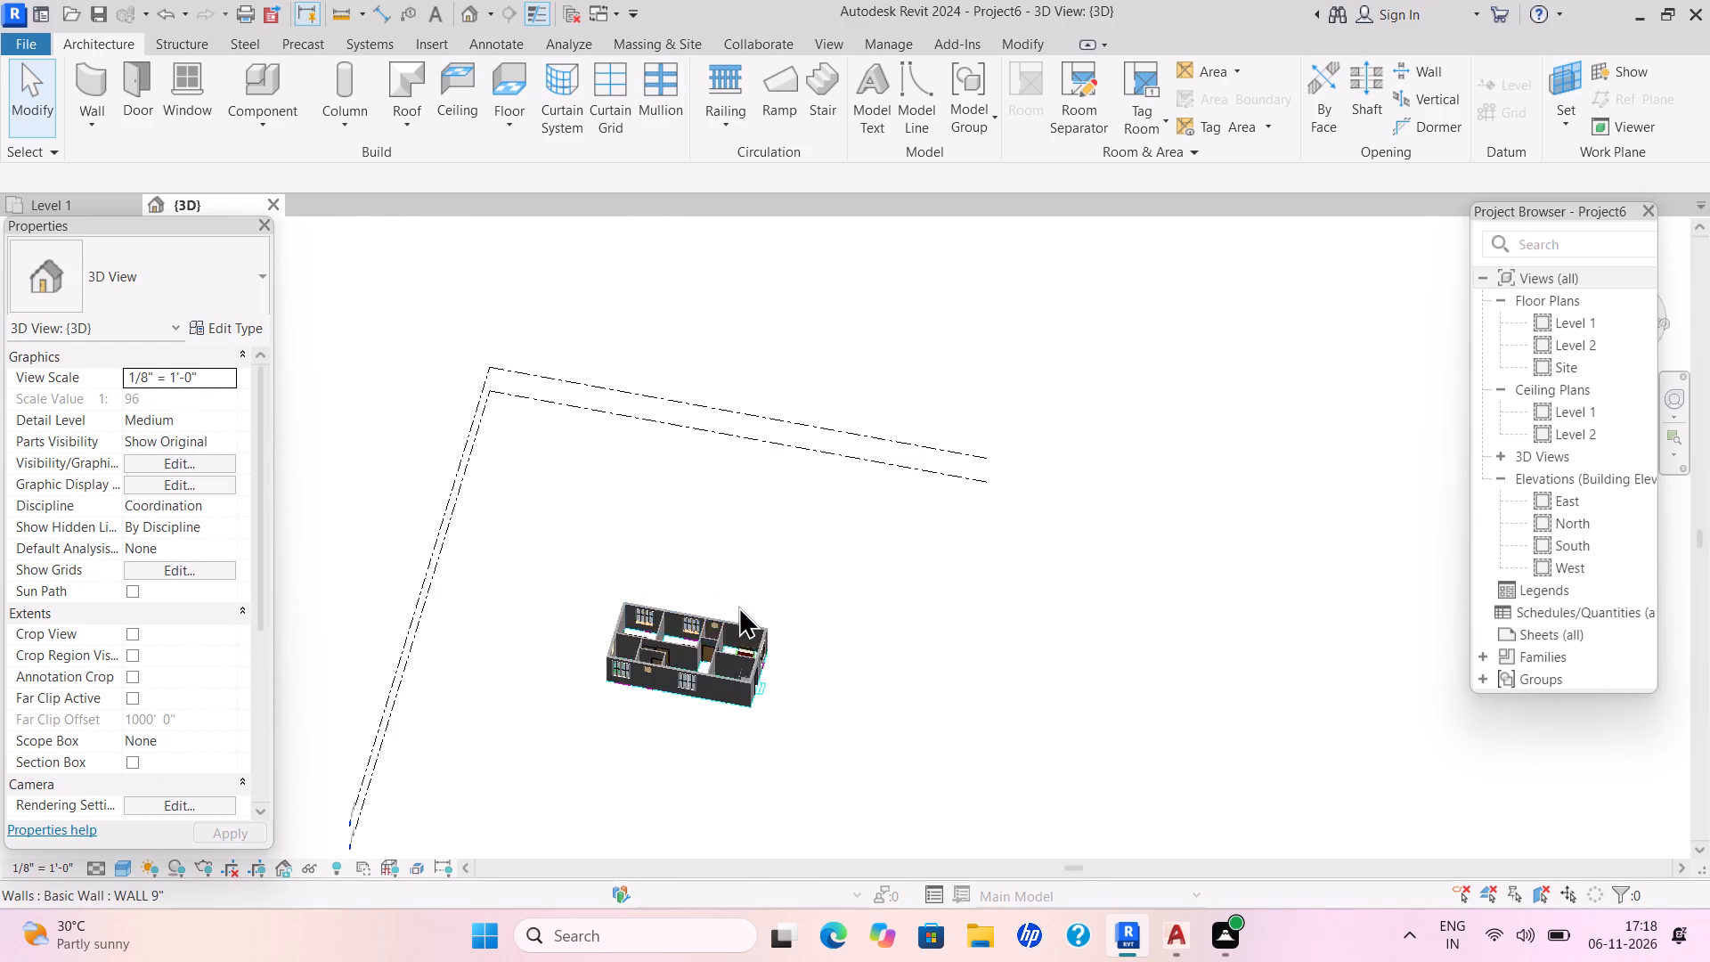
pyautogui.scroll(-1, 738, 606)
pyautogui.middleClick(896, 596)
pyautogui.scroll(2, 893, 596)
pyautogui.scroll(-2, 890, 594)
pyautogui.scroll(1, 688, 666)
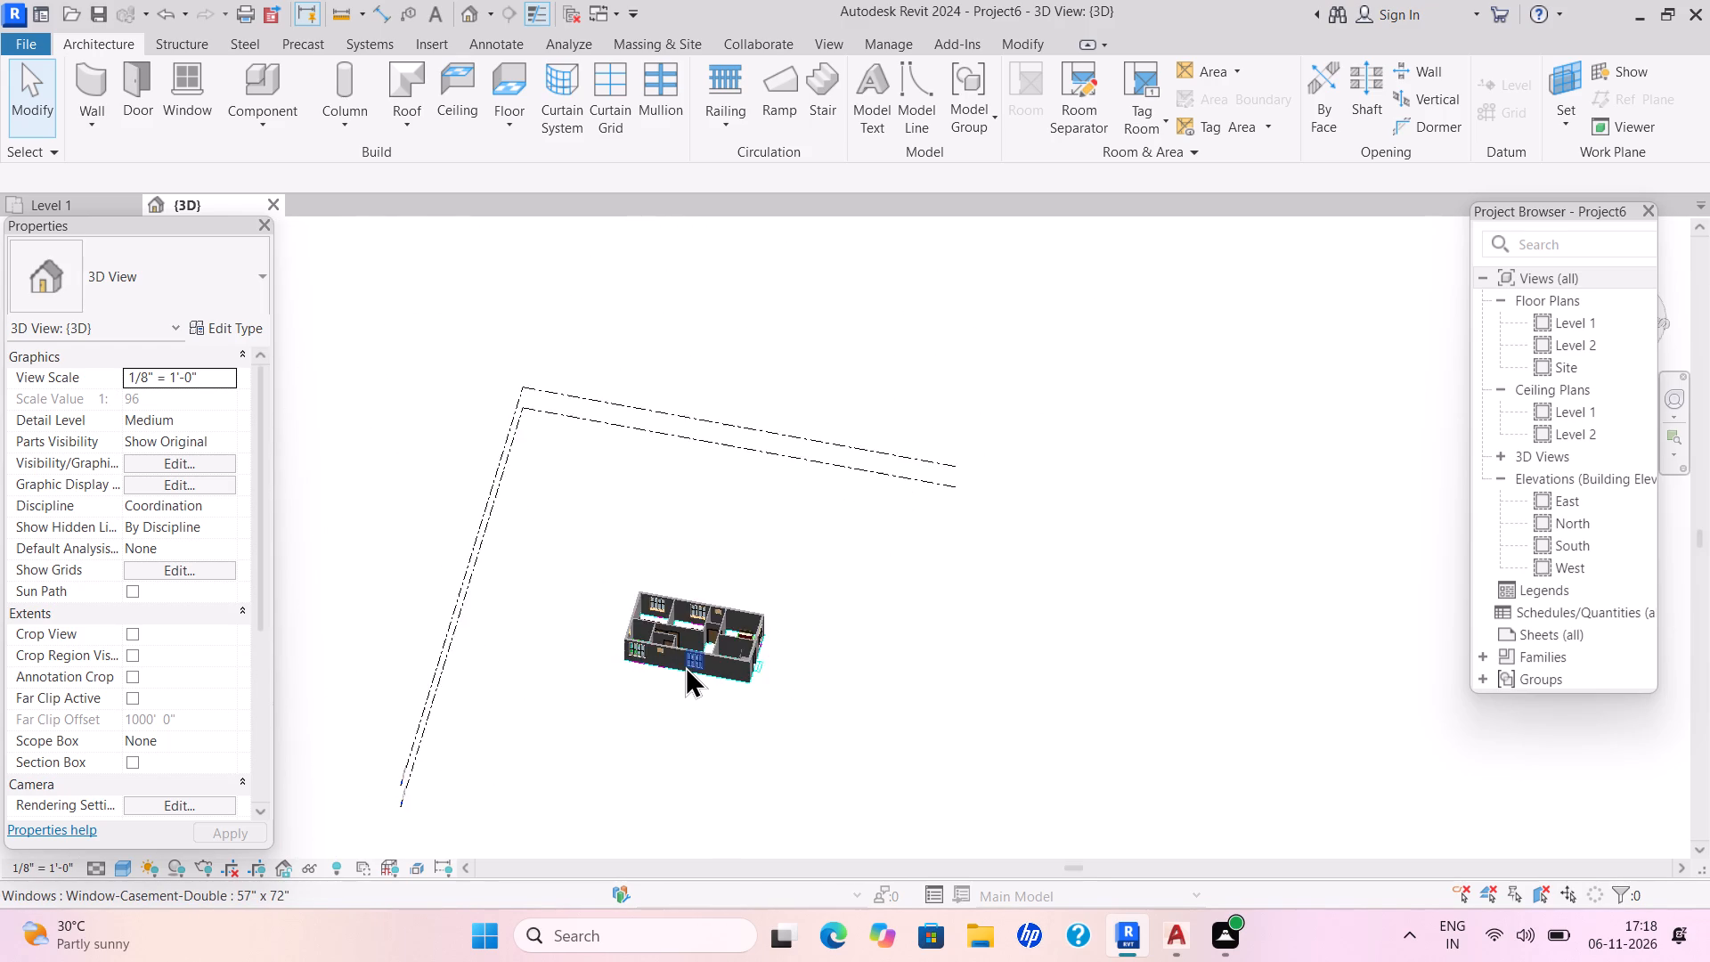
pyautogui.scroll(1, 685, 665)
pyautogui.scroll(-2, 683, 664)
pyautogui.scroll(4, 682, 664)
pyautogui.scroll(1, 779, 625)
pyautogui.scroll(-2, 779, 625)
pyautogui.scroll(4, 776, 625)
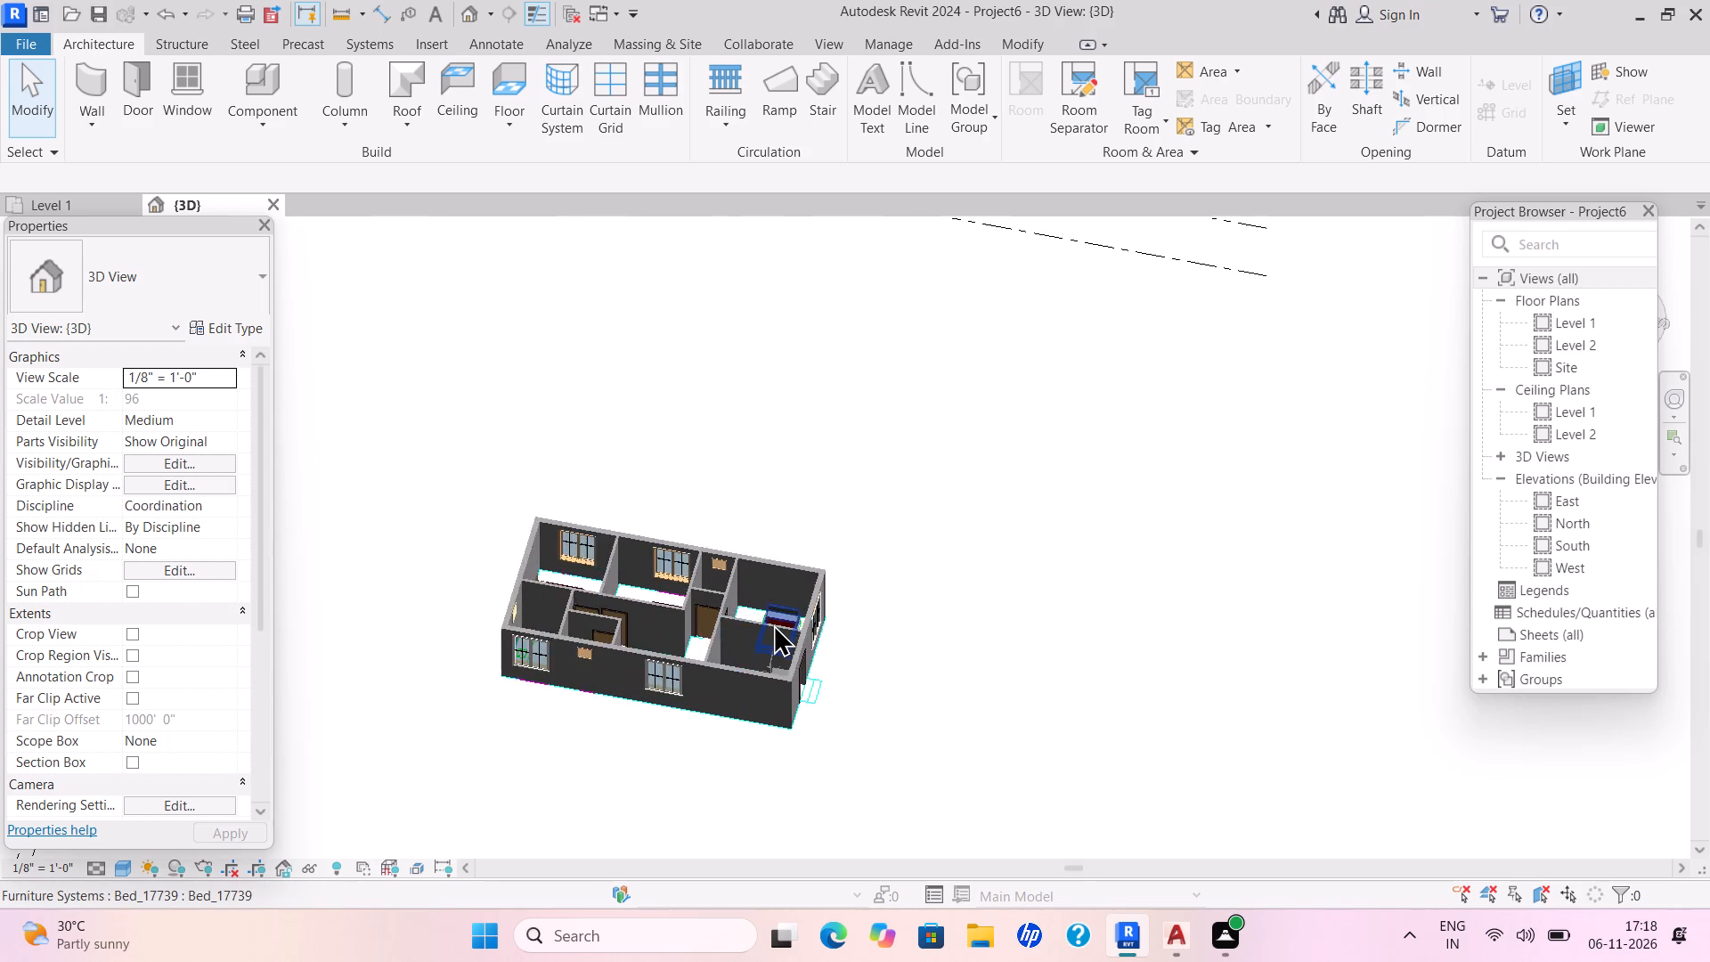
pyautogui.scroll(-3, 773, 624)
pyautogui.scroll(1, 843, 614)
pyautogui.scroll(-1, 843, 614)
pyautogui.scroll(4, 843, 614)
pyautogui.scroll(-2, 843, 613)
pyautogui.scroll(1, 843, 613)
pyautogui.scroll(-1, 843, 613)
pyautogui.scroll(1, 843, 613)
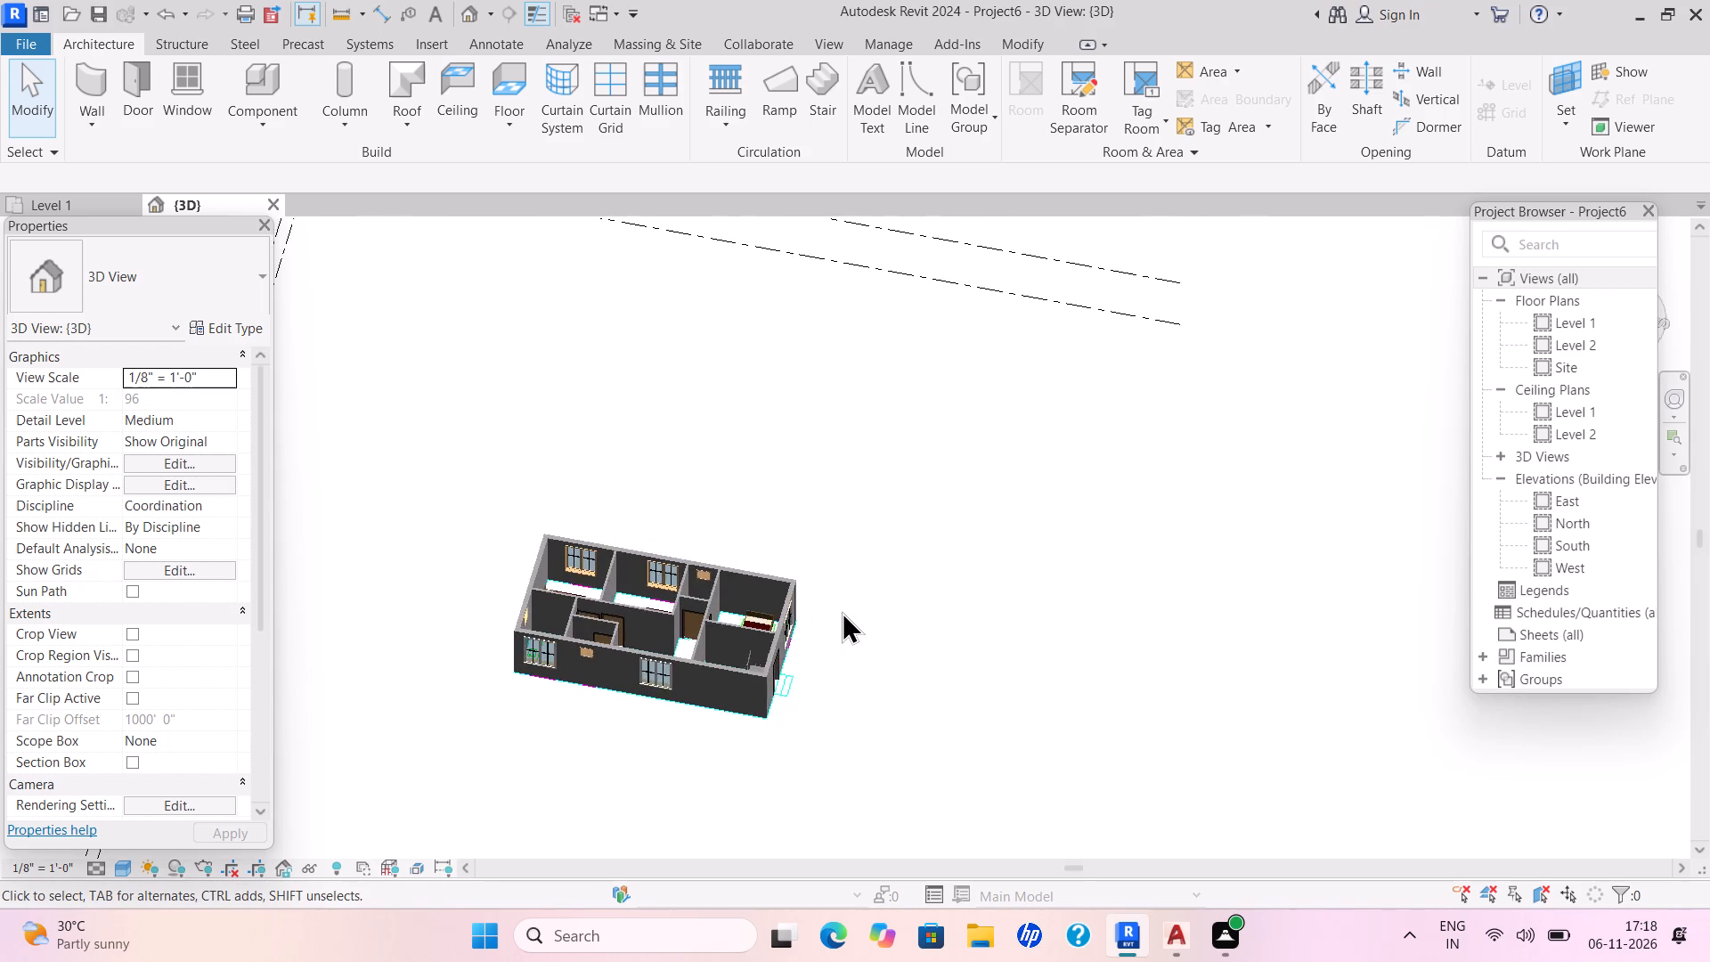
pyautogui.middleClick(842, 611)
pyautogui.scroll(-1, 842, 611)
pyautogui.scroll(1, 842, 611)
pyautogui.scroll(-5, 842, 611)
pyautogui.scroll(1, 842, 611)
pyautogui.scroll(-2, 842, 611)
pyautogui.scroll(3, 840, 612)
pyautogui.scroll(-1, 836, 612)
pyautogui.scroll(1, 836, 612)
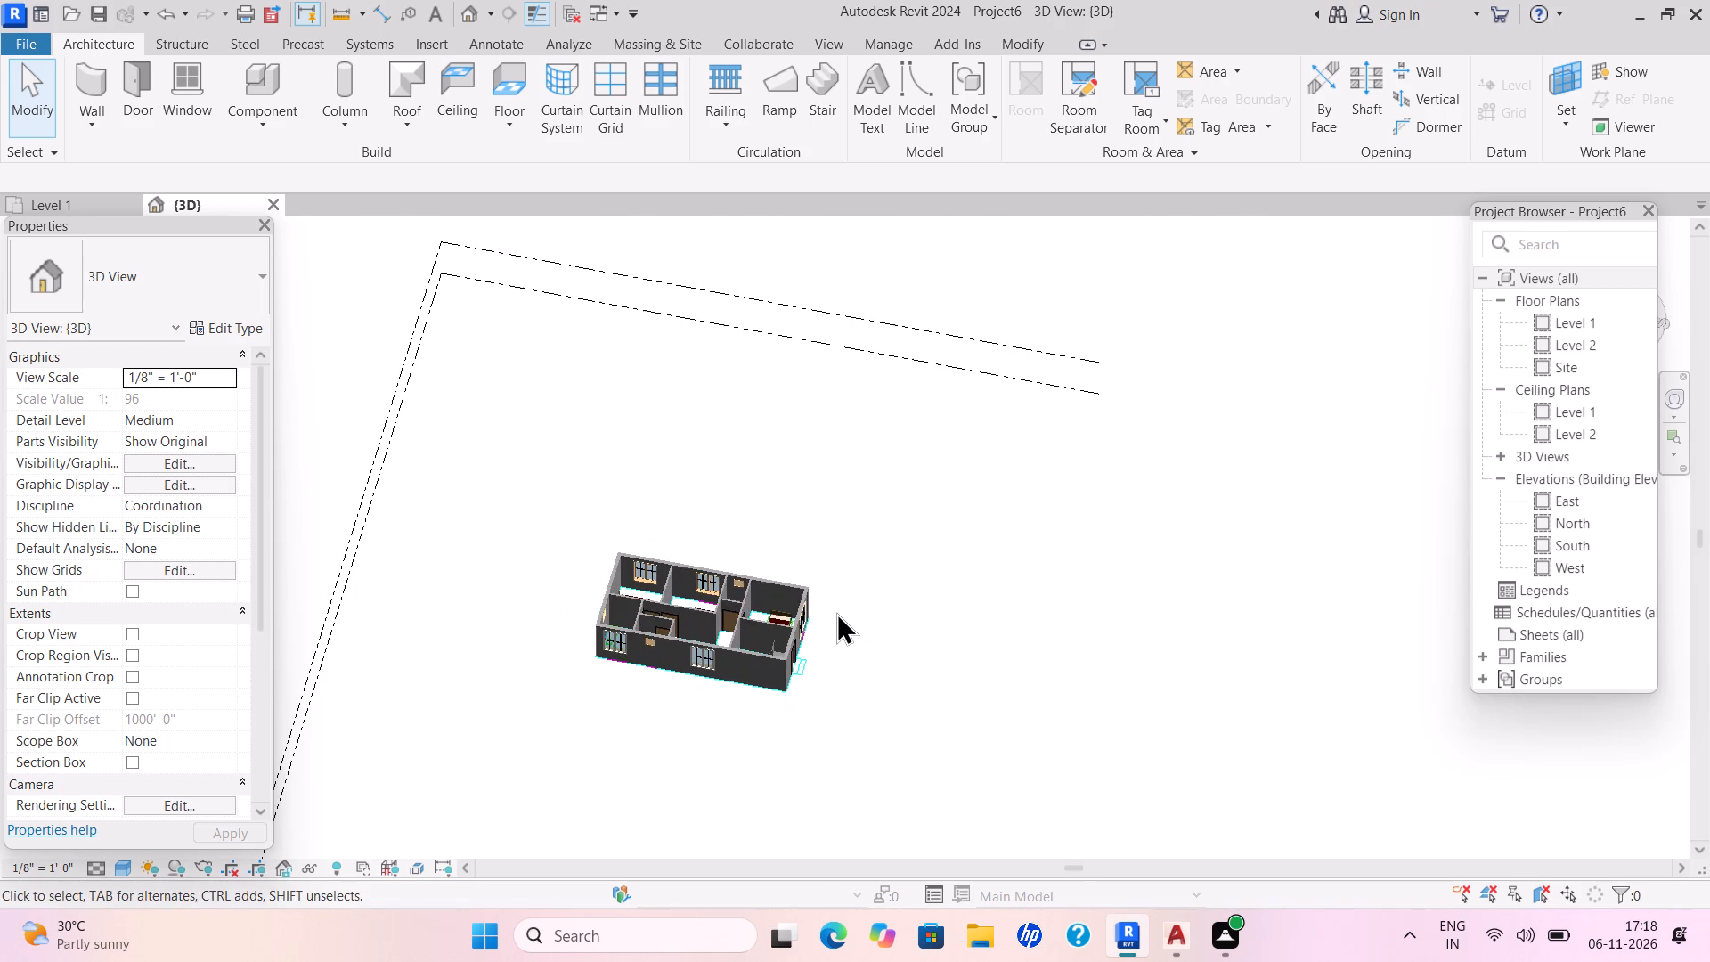
pyautogui.scroll(-3, 836, 612)
pyautogui.scroll(3, 821, 611)
pyautogui.scroll(-1, 818, 611)
pyautogui.scroll(3, 818, 611)
pyautogui.middleClick(814, 611)
pyautogui.scroll(-1, 814, 611)
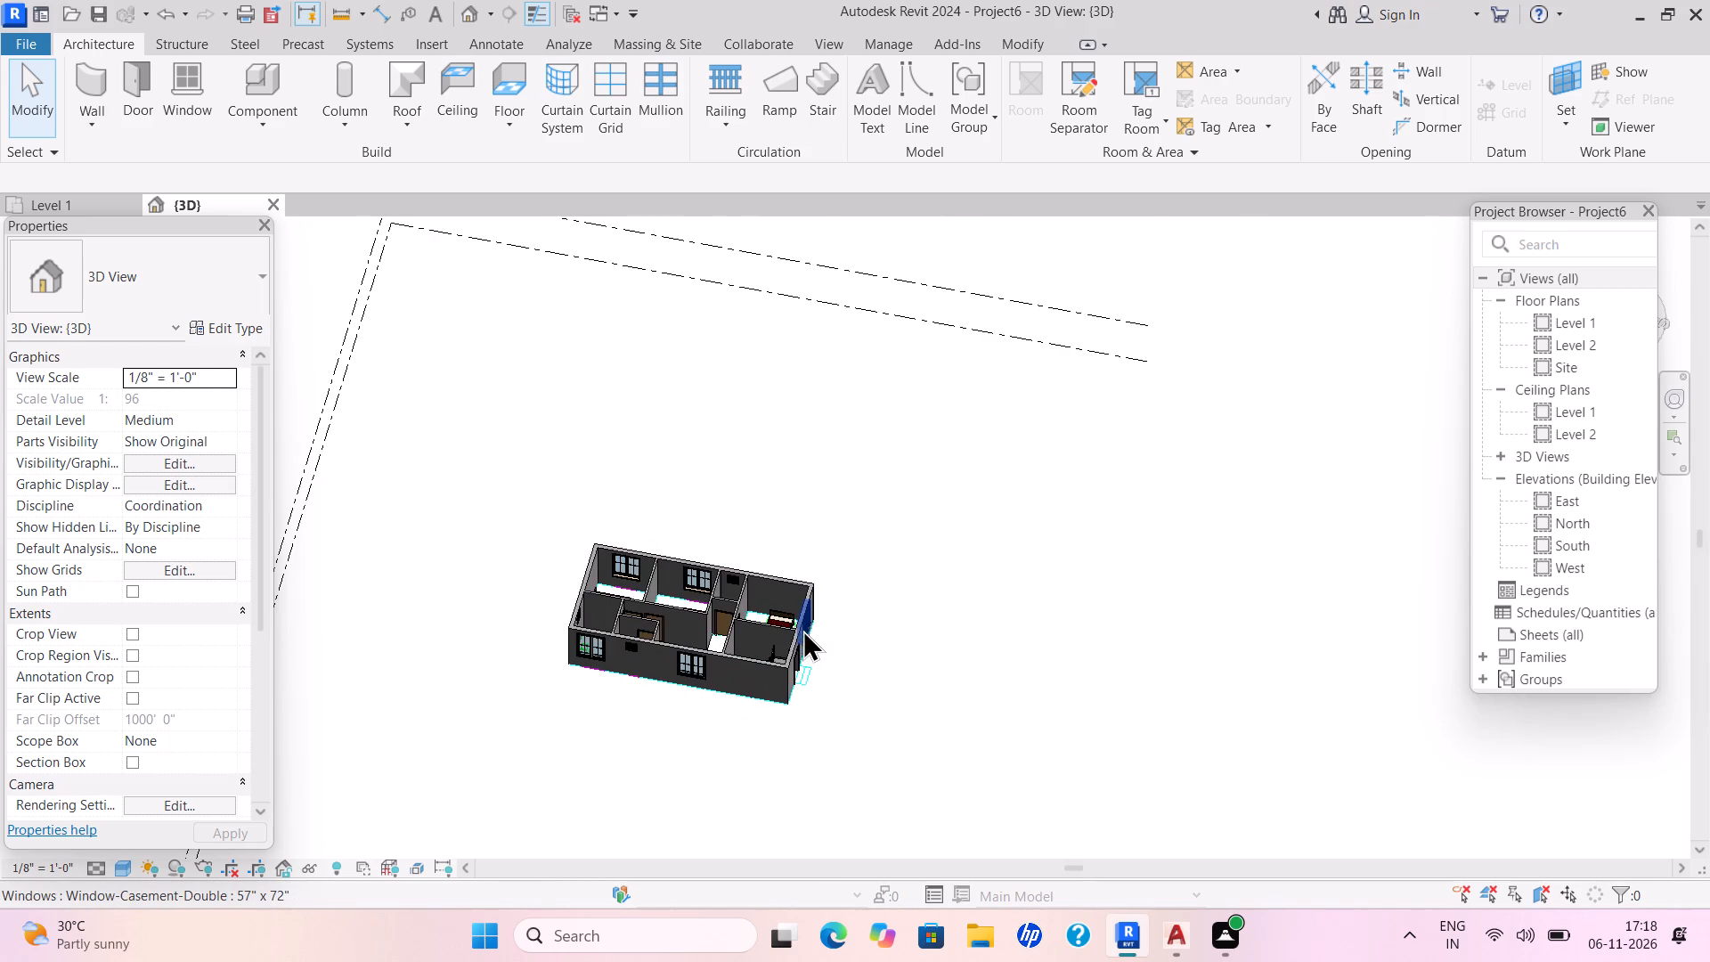
pyautogui.scroll(2, 794, 648)
pyautogui.scroll(-3, 794, 648)
pyautogui.scroll(2, 792, 648)
pyautogui.scroll(-1, 792, 648)
pyautogui.scroll(1, 792, 648)
pyautogui.scroll(-1, 791, 648)
pyautogui.scroll(2, 789, 648)
pyautogui.scroll(-2, 789, 648)
pyautogui.scroll(1, 789, 648)
pyautogui.scroll(-1, 789, 648)
pyautogui.scroll(2, 789, 648)
pyautogui.scroll(-2, 789, 648)
pyautogui.scroll(1, 789, 648)
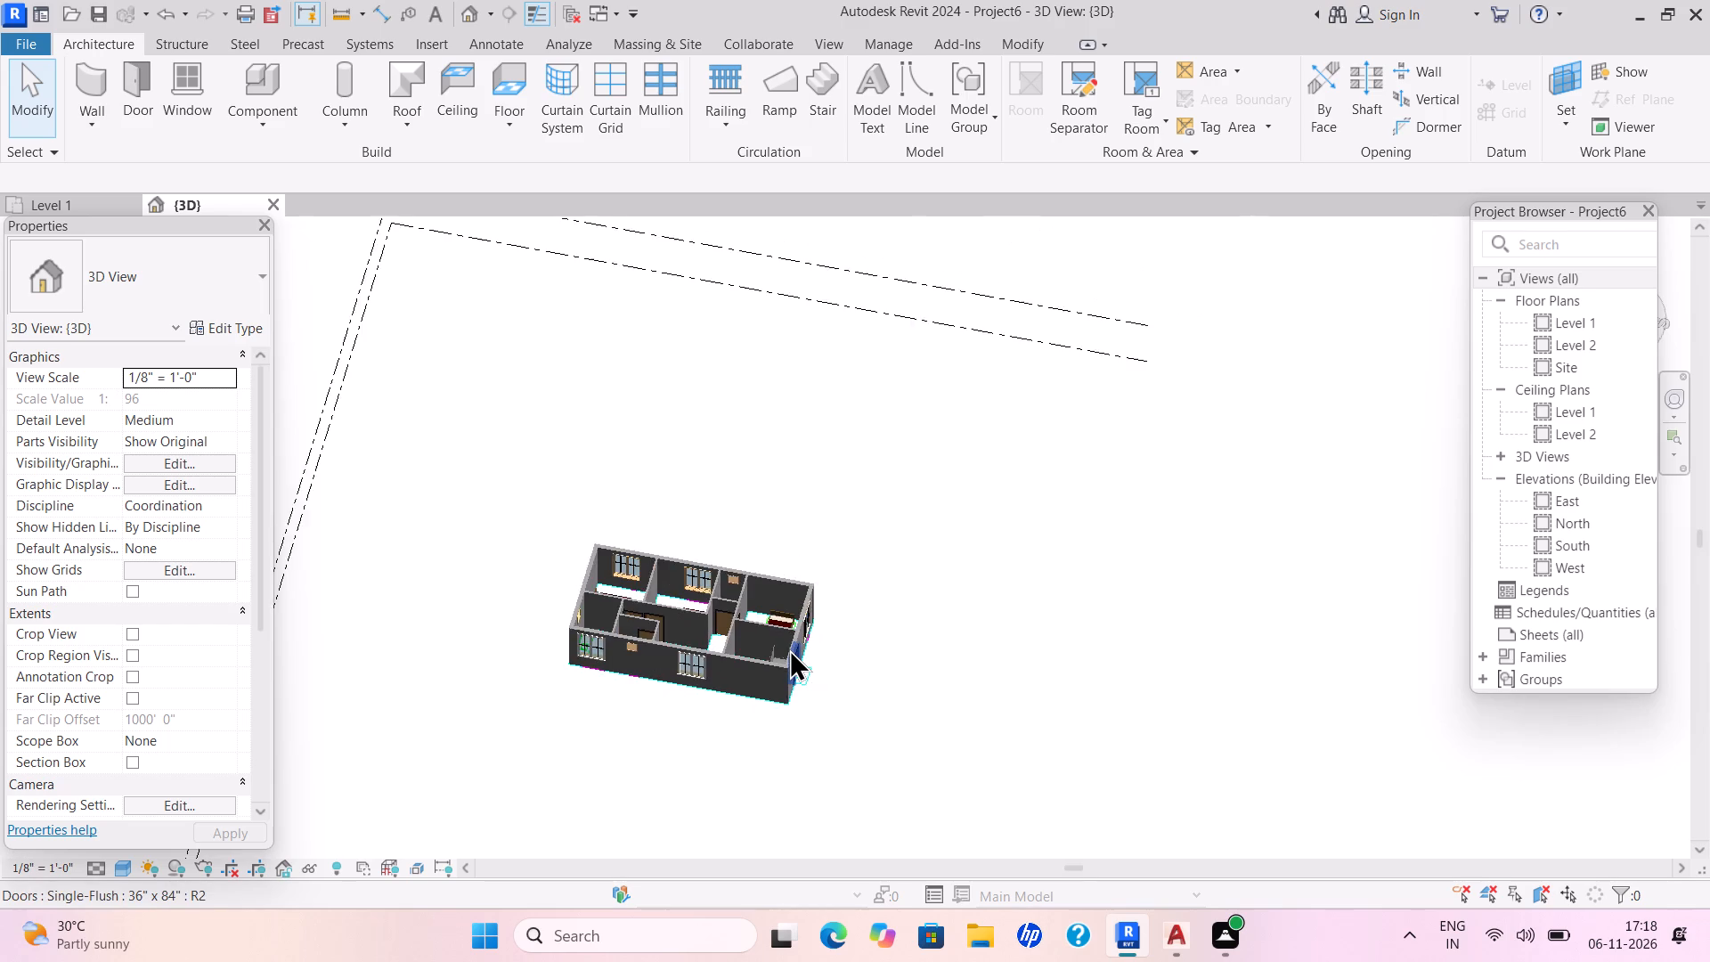
# Examine the house's rooms and stair in 3D from the side and from above.
pyautogui.scroll(1, 796, 641)
pyautogui.scroll(-2, 796, 641)
pyautogui.scroll(1, 796, 641)
pyautogui.scroll(-1, 796, 641)
pyautogui.scroll(2, 796, 641)
pyautogui.press('Escape')
pyautogui.scroll(-1, 796, 641)
pyautogui.scroll(1, 796, 641)
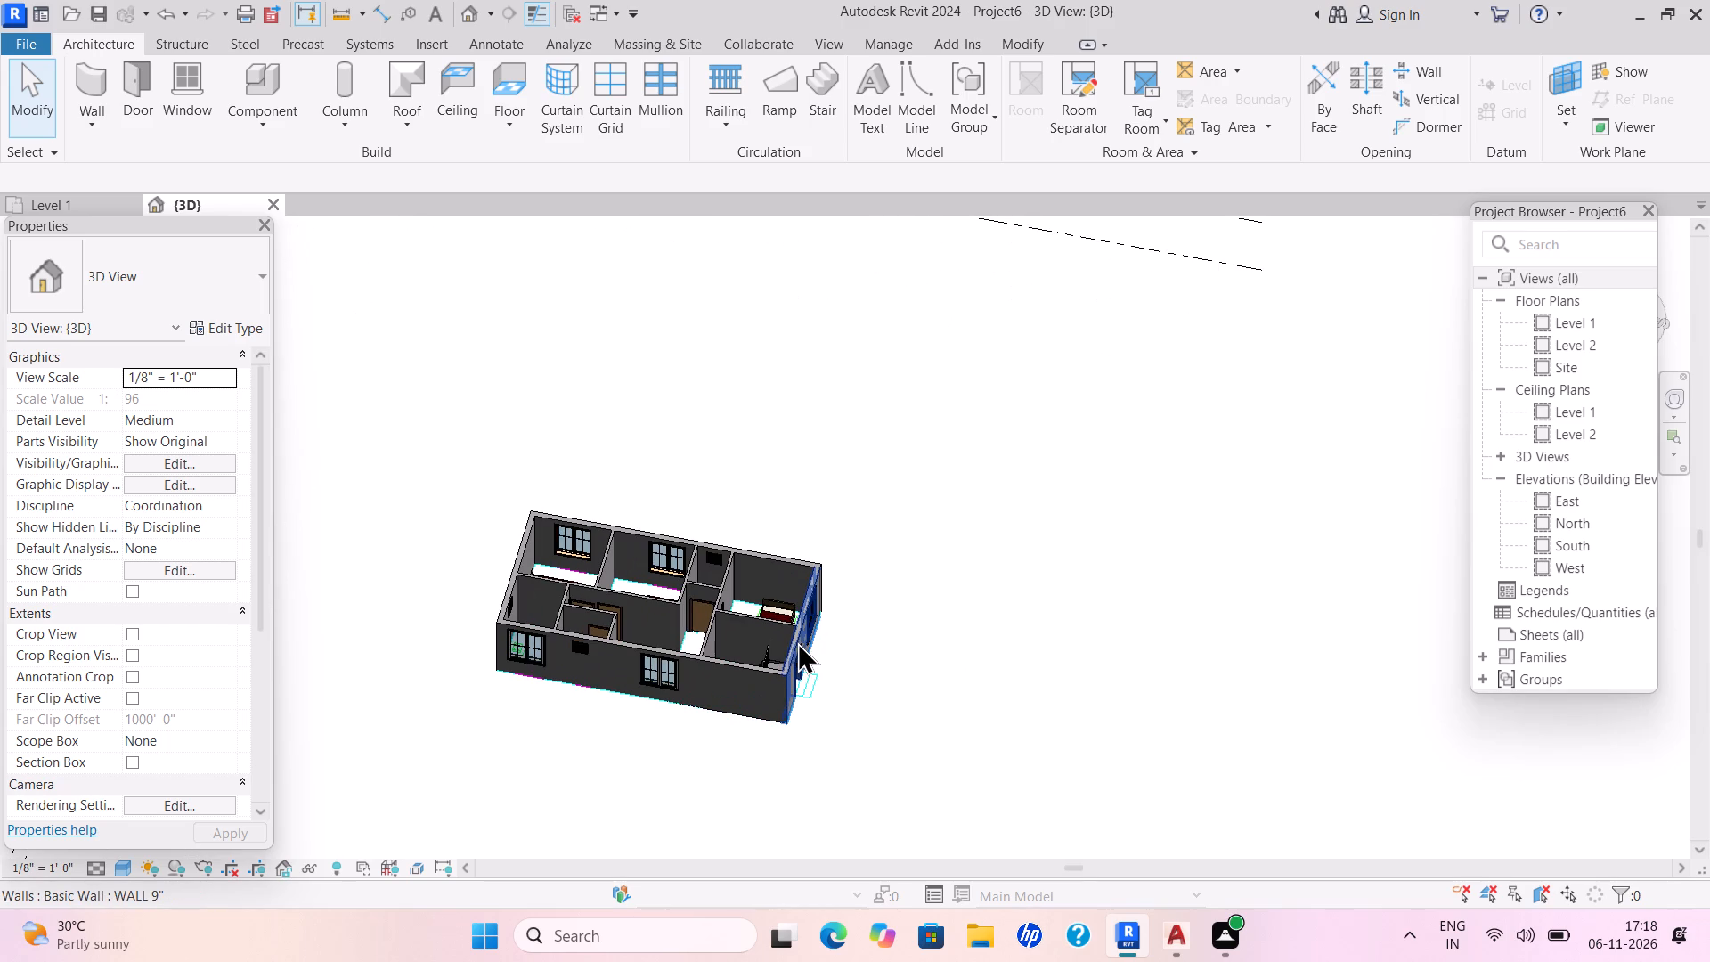
pyautogui.keyDown('shift'); pyautogui.moveTo(794, 664); pyautogui.dragTo(748, 742, button='middle'); pyautogui.keyUp('shift')
pyautogui.keyDown('shift'); pyautogui.scroll(1, 756, 718); pyautogui.keyUp('shift')
pyautogui.keyDown('shift'); pyautogui.scroll(-1, 756, 718); pyautogui.keyUp('shift')
pyautogui.keyDown('shift'); pyautogui.moveTo(756, 720); pyautogui.dragTo(747, 802, button='middle'); pyautogui.keyUp('shift')
pyautogui.keyDown('shift'); pyautogui.scroll(1, 745, 760); pyautogui.keyUp('shift')
pyautogui.keyDown('shift'); pyautogui.scroll(-1, 745, 761); pyautogui.keyUp('shift')
pyautogui.keyDown('shift'); pyautogui.scroll(3, 745, 762); pyautogui.keyUp('shift')
pyautogui.keyDown('shift'); pyautogui.scroll(-1, 745, 765); pyautogui.keyUp('shift')
pyautogui.keyDown('shift'); pyautogui.scroll(2, 745, 795); pyautogui.keyUp('shift')
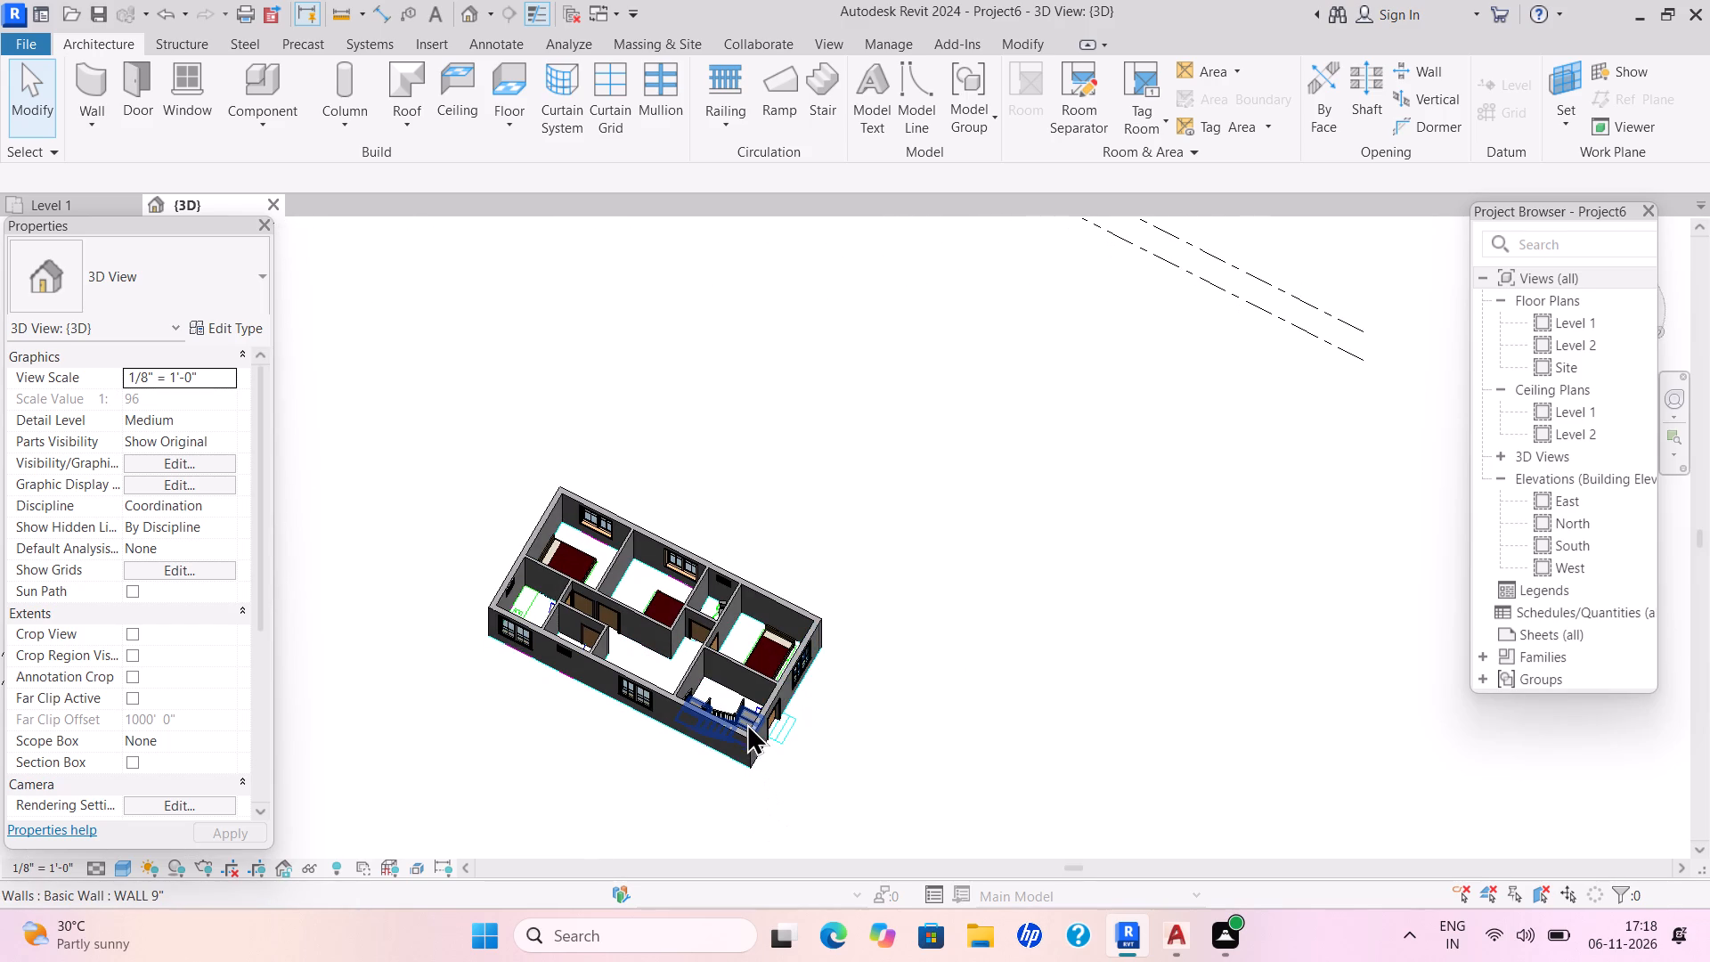
# Change the stair's type to Cast-In-Place Stair, Monolithic Stair.
pyautogui.click(745, 716)
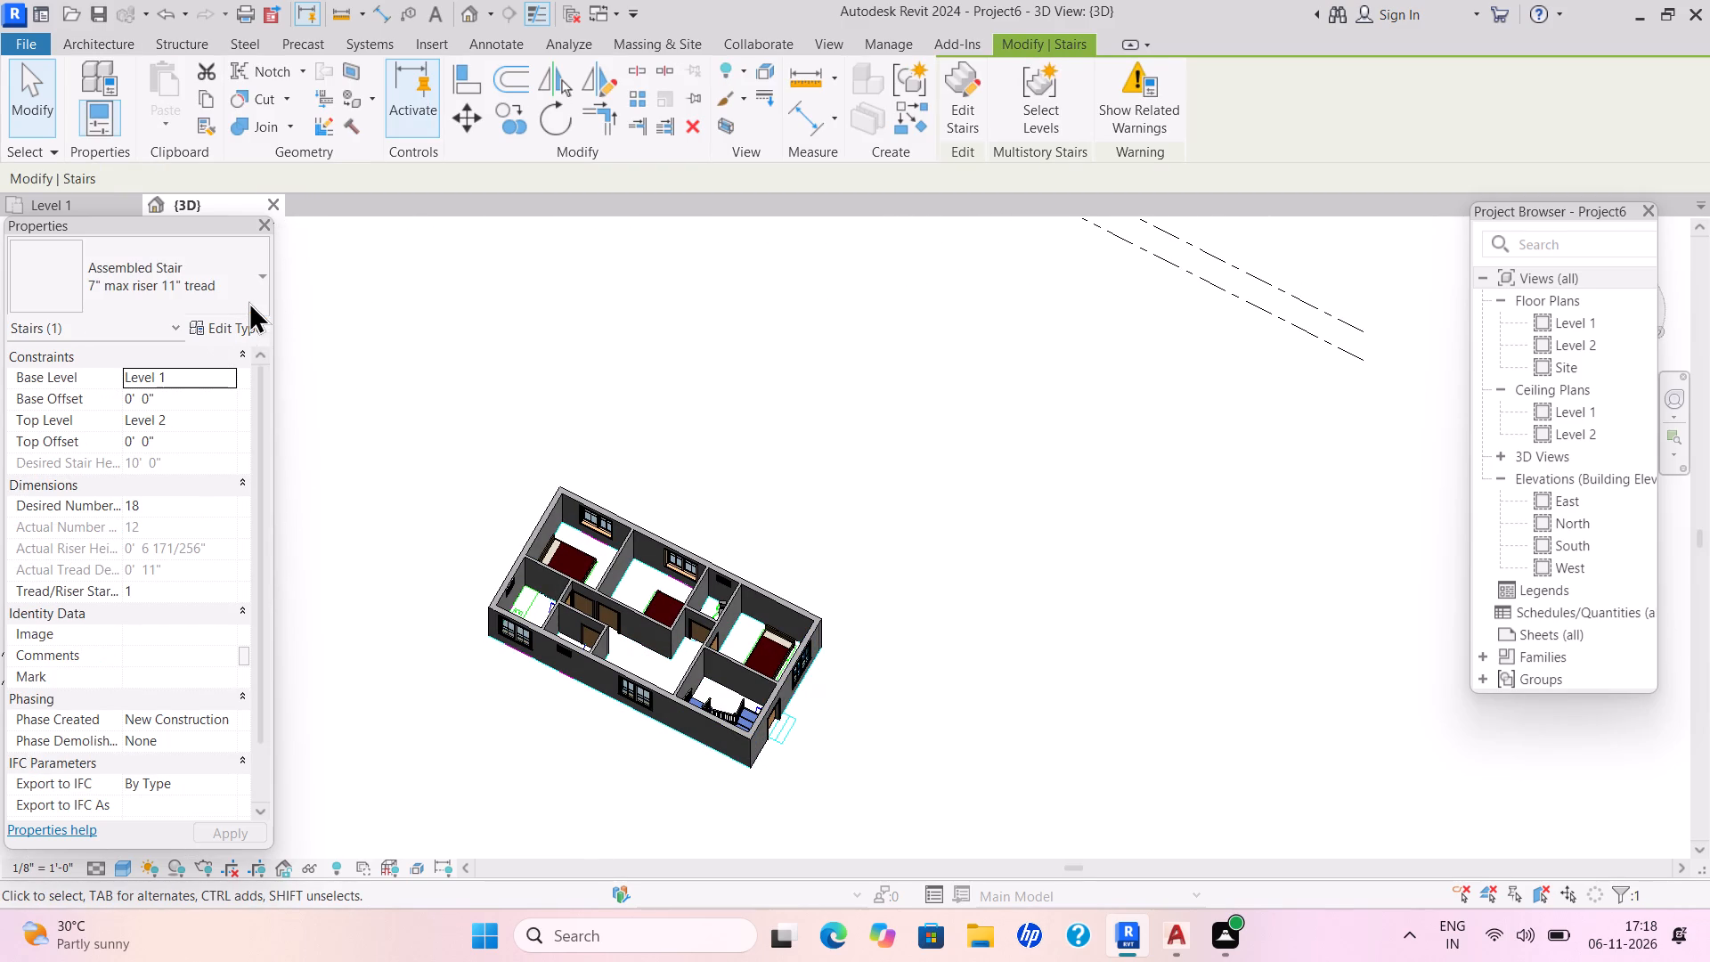
pyautogui.click(253, 281)
pyautogui.click(157, 445)
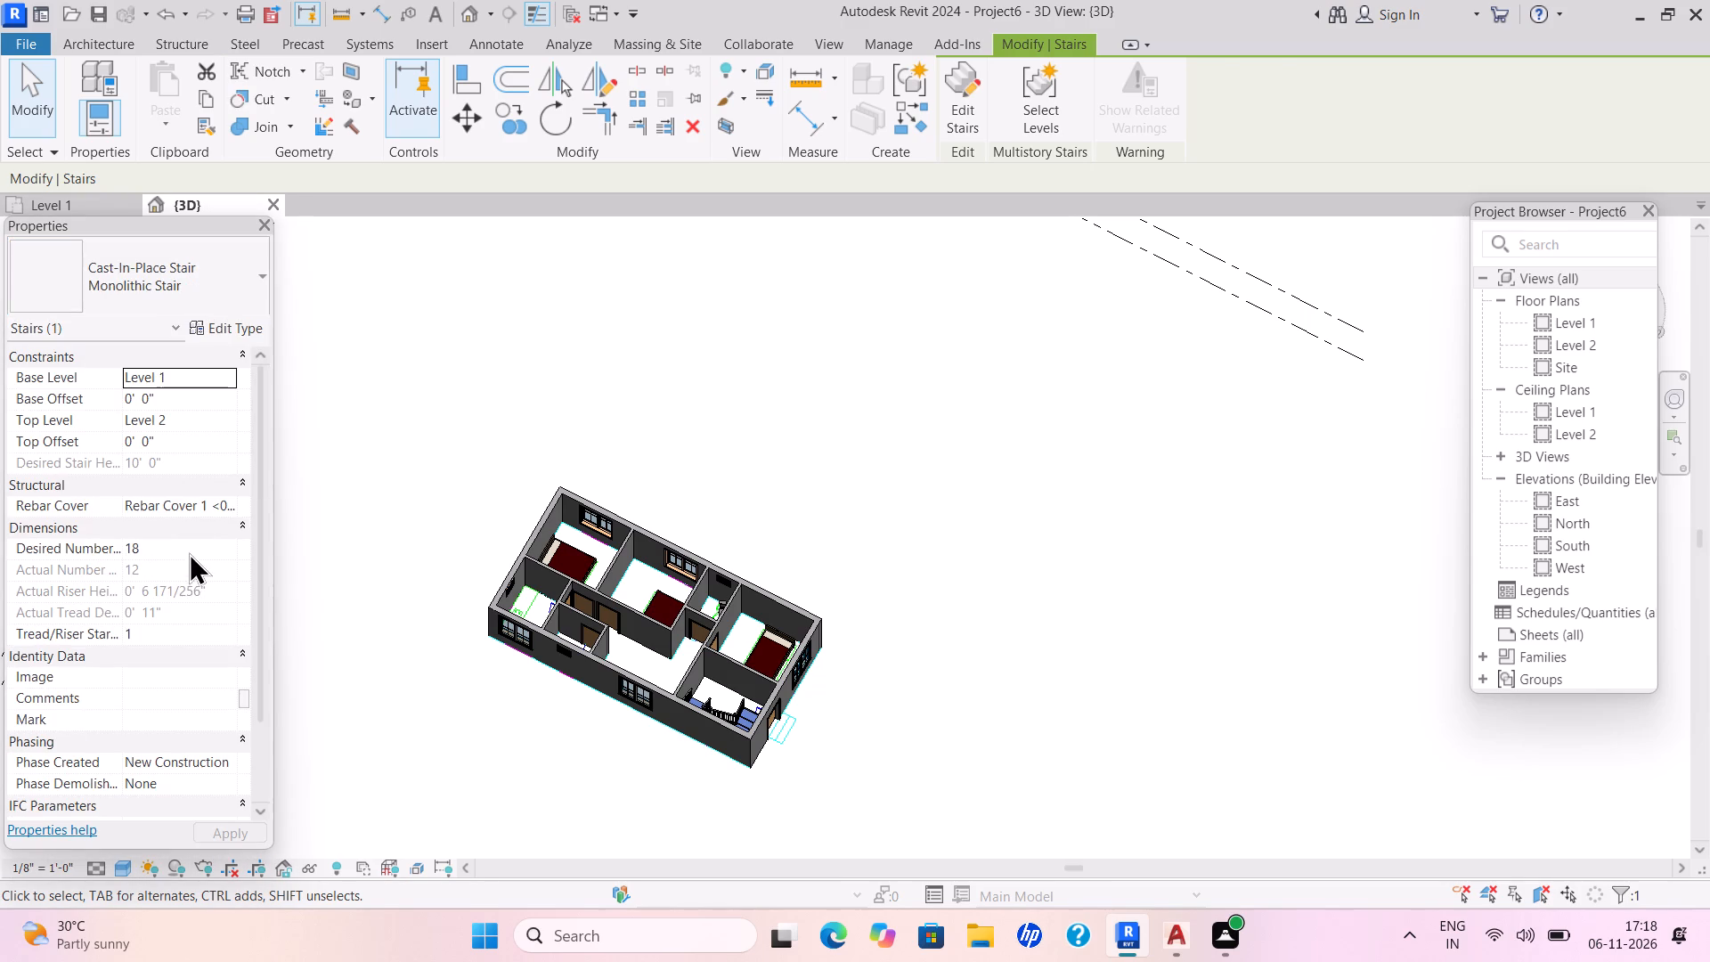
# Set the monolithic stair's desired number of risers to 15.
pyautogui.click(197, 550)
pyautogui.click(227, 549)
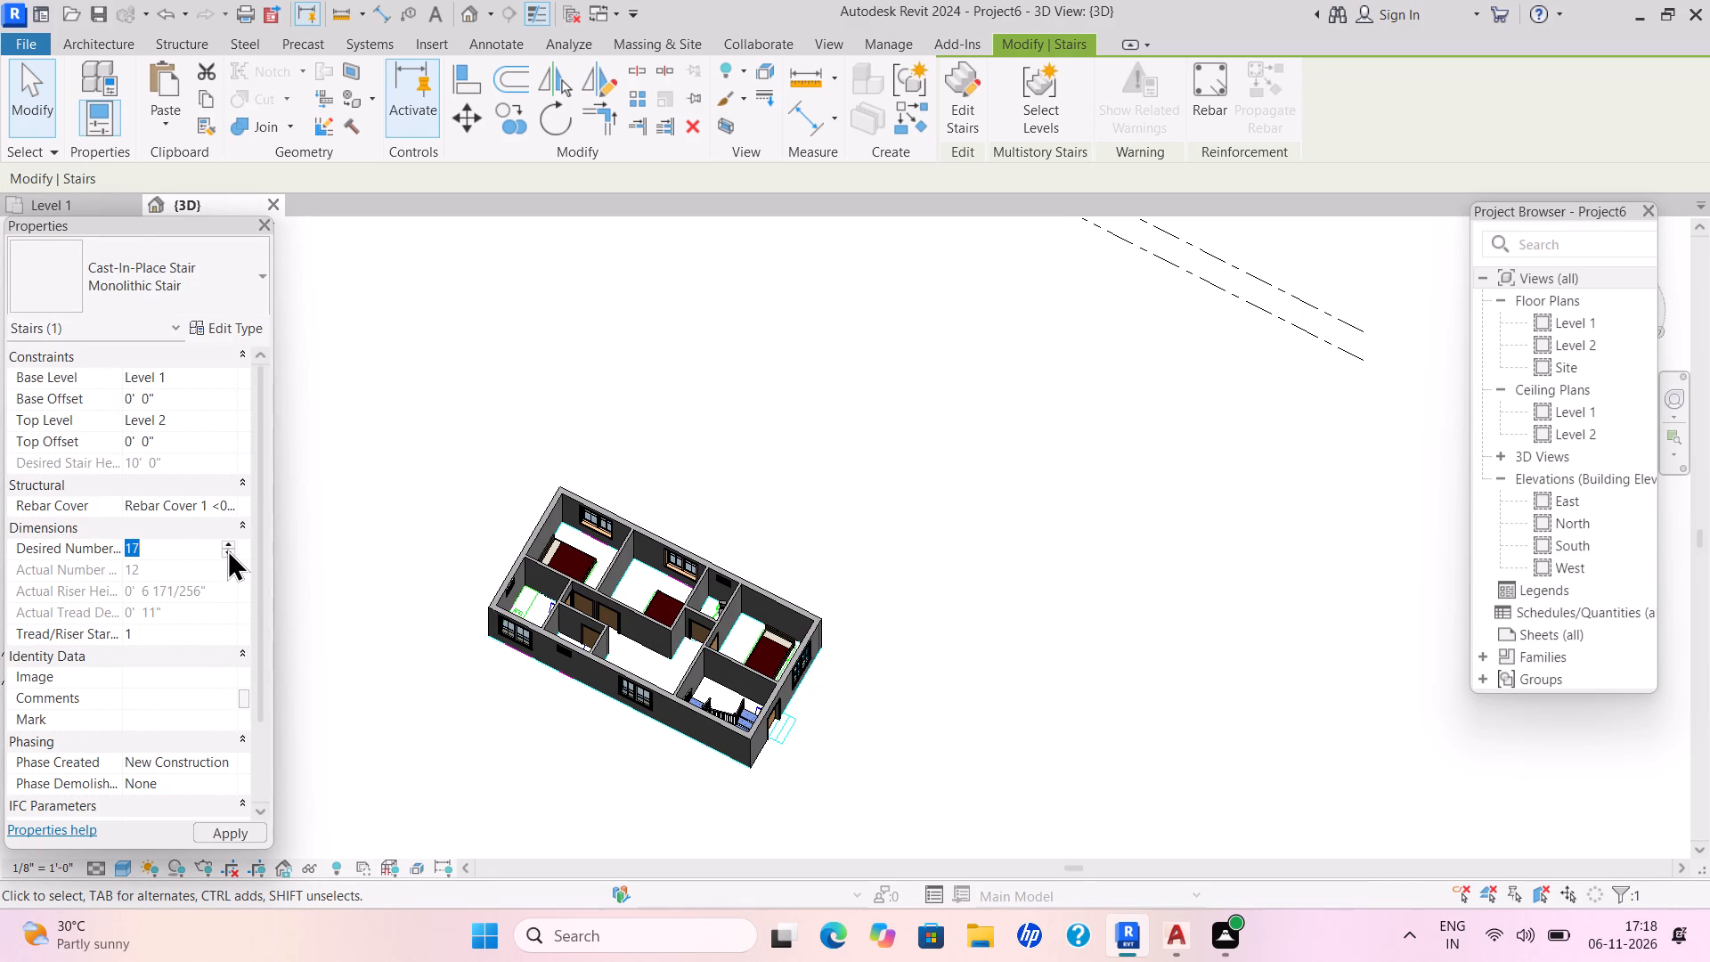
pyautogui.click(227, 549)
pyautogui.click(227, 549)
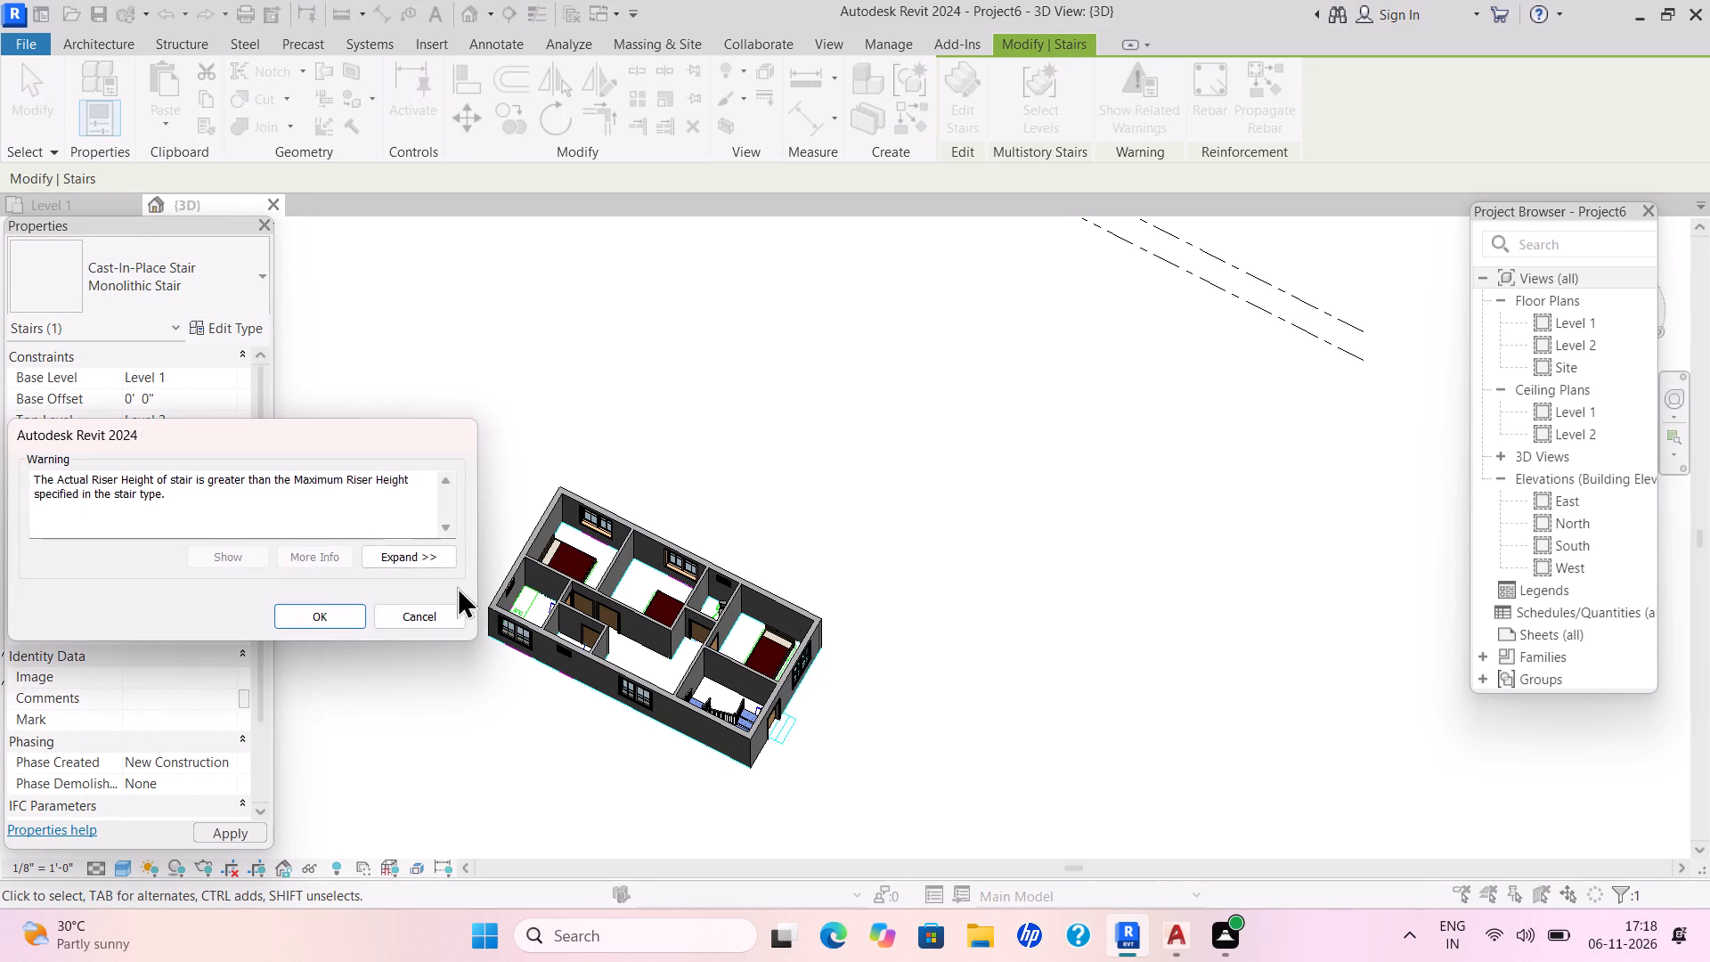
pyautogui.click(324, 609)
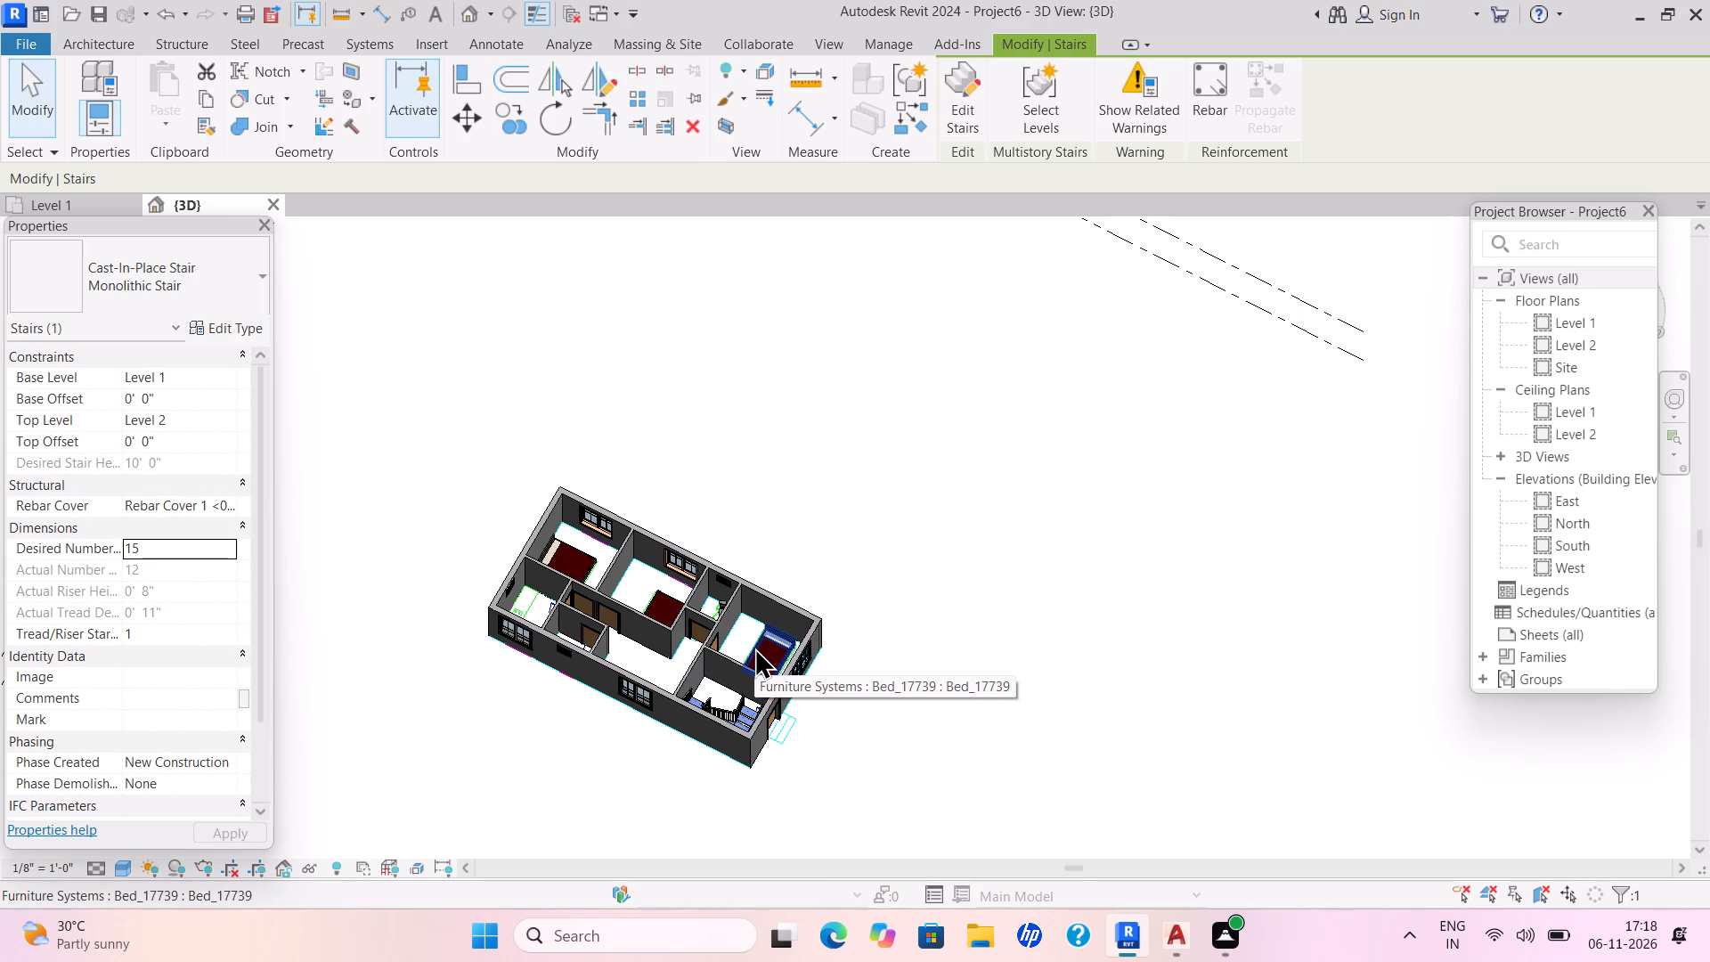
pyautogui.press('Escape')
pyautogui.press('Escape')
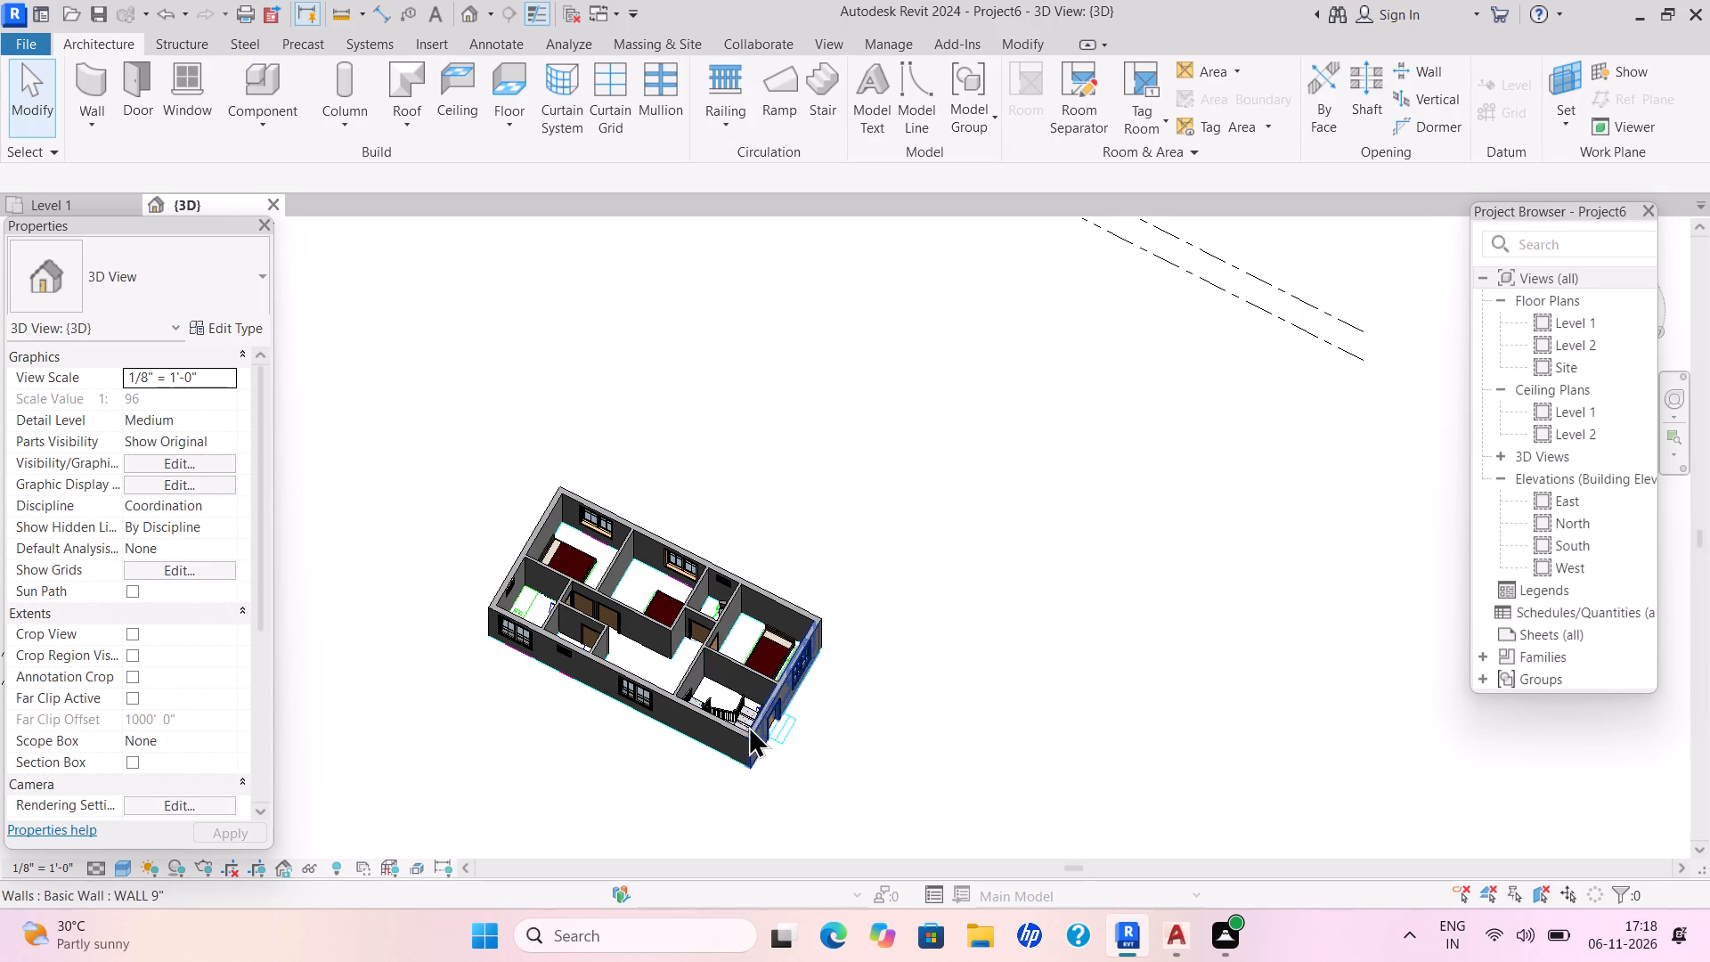
# Reselect the stair, keep the Monolithic Stair type, and set its desired number of risers to 14.
pyautogui.keyDown('shift'); pyautogui.moveTo(745, 736); pyautogui.dragTo(995, 727, button='middle'); pyautogui.keyUp('shift')
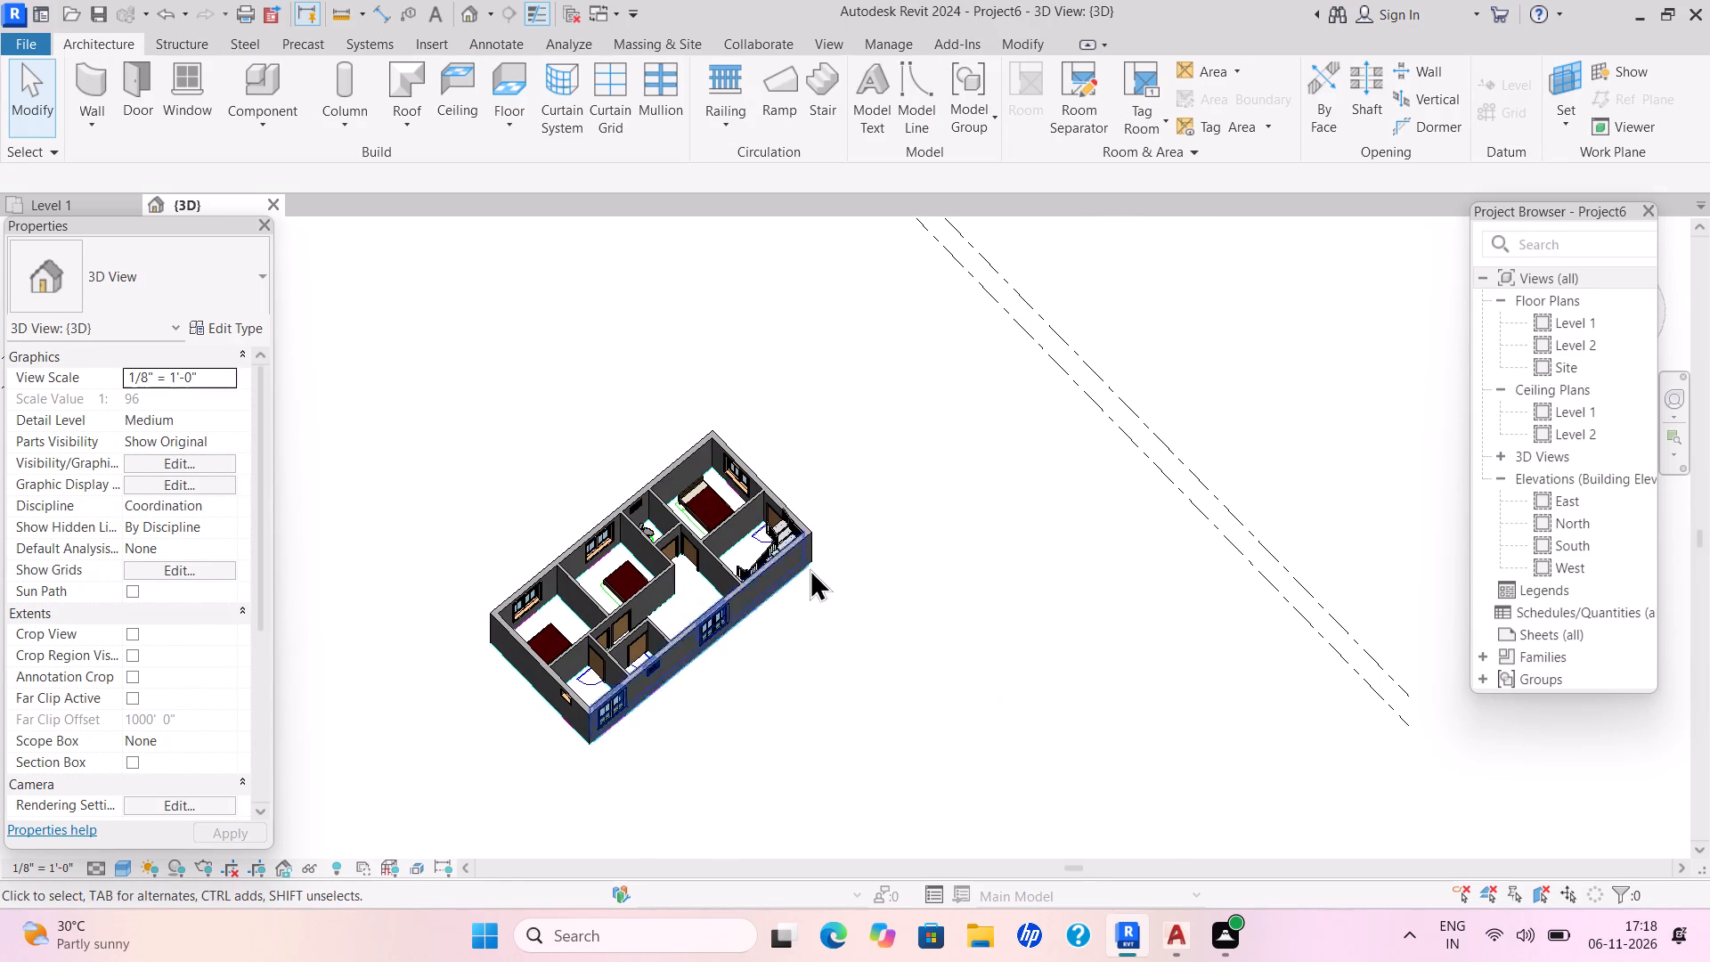
pyautogui.click(780, 526)
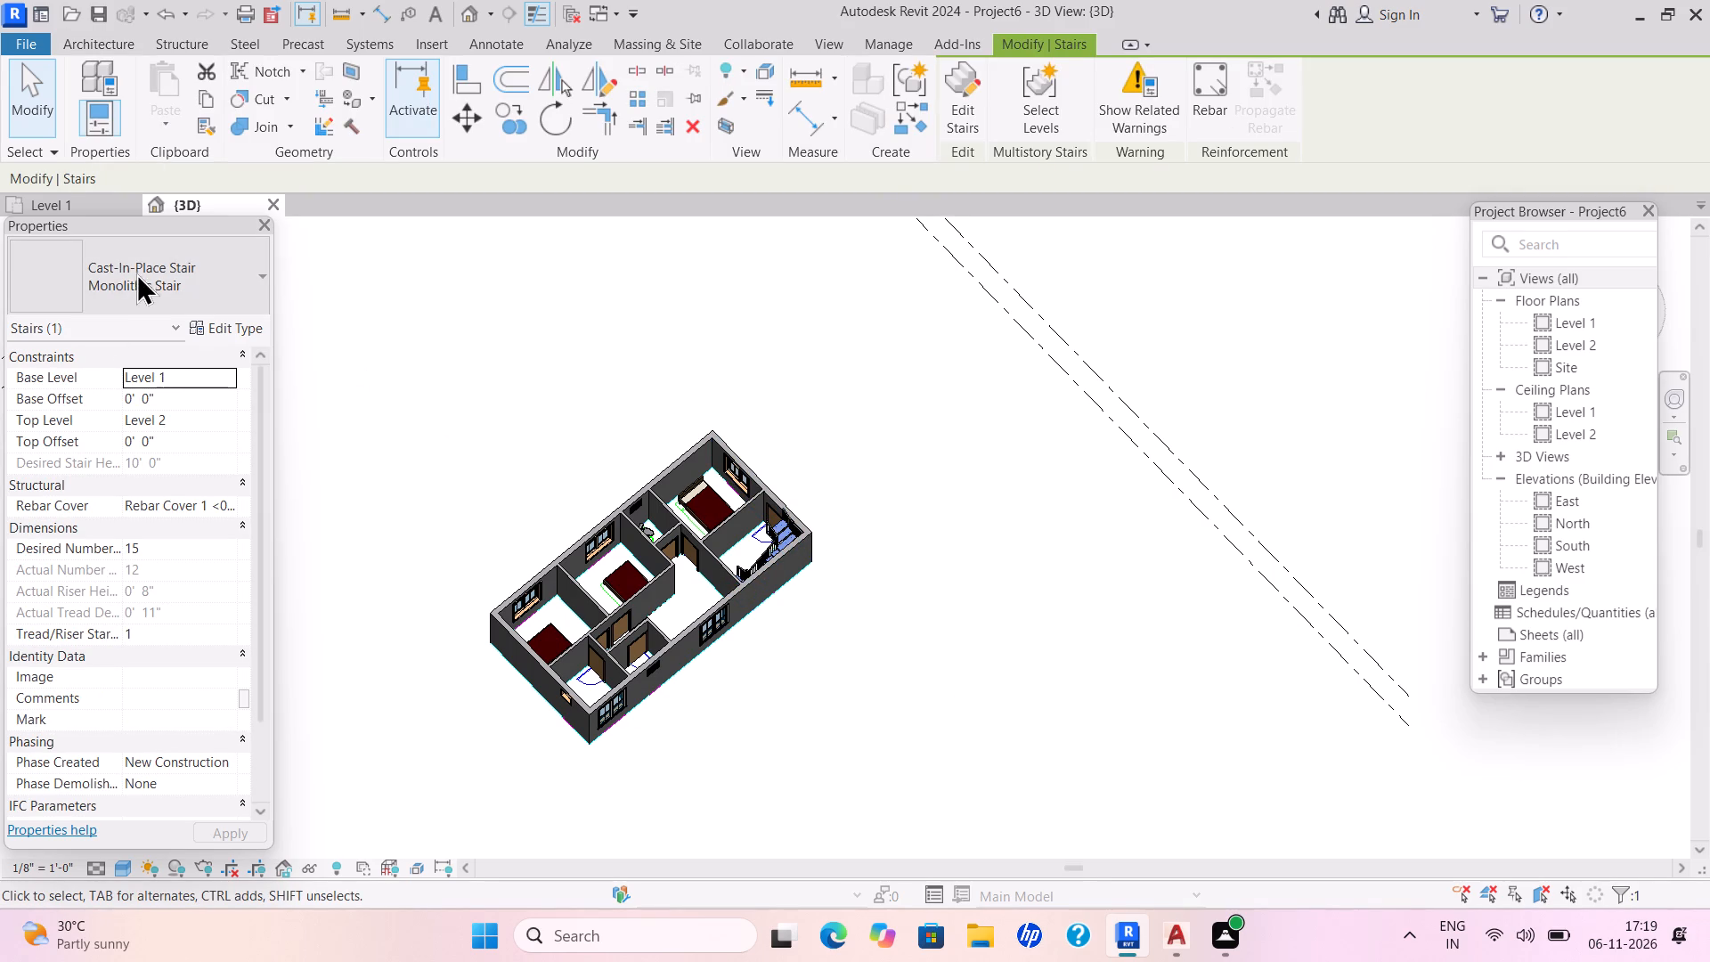
pyautogui.click(253, 276)
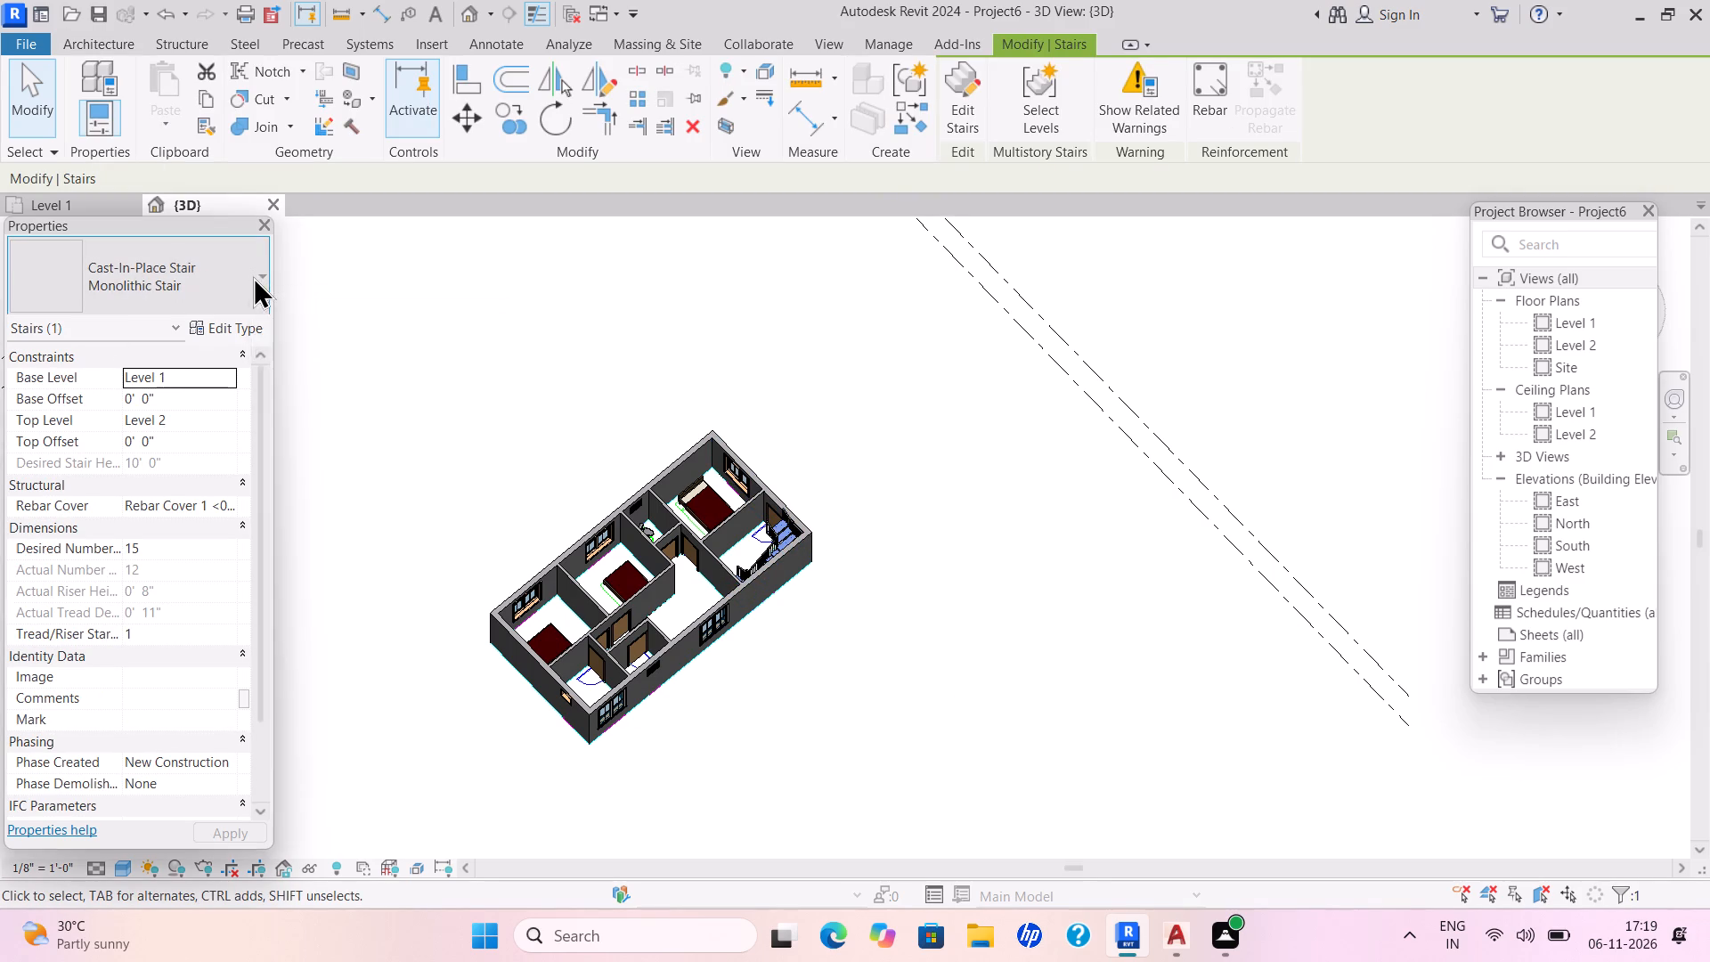
pyautogui.click(175, 451)
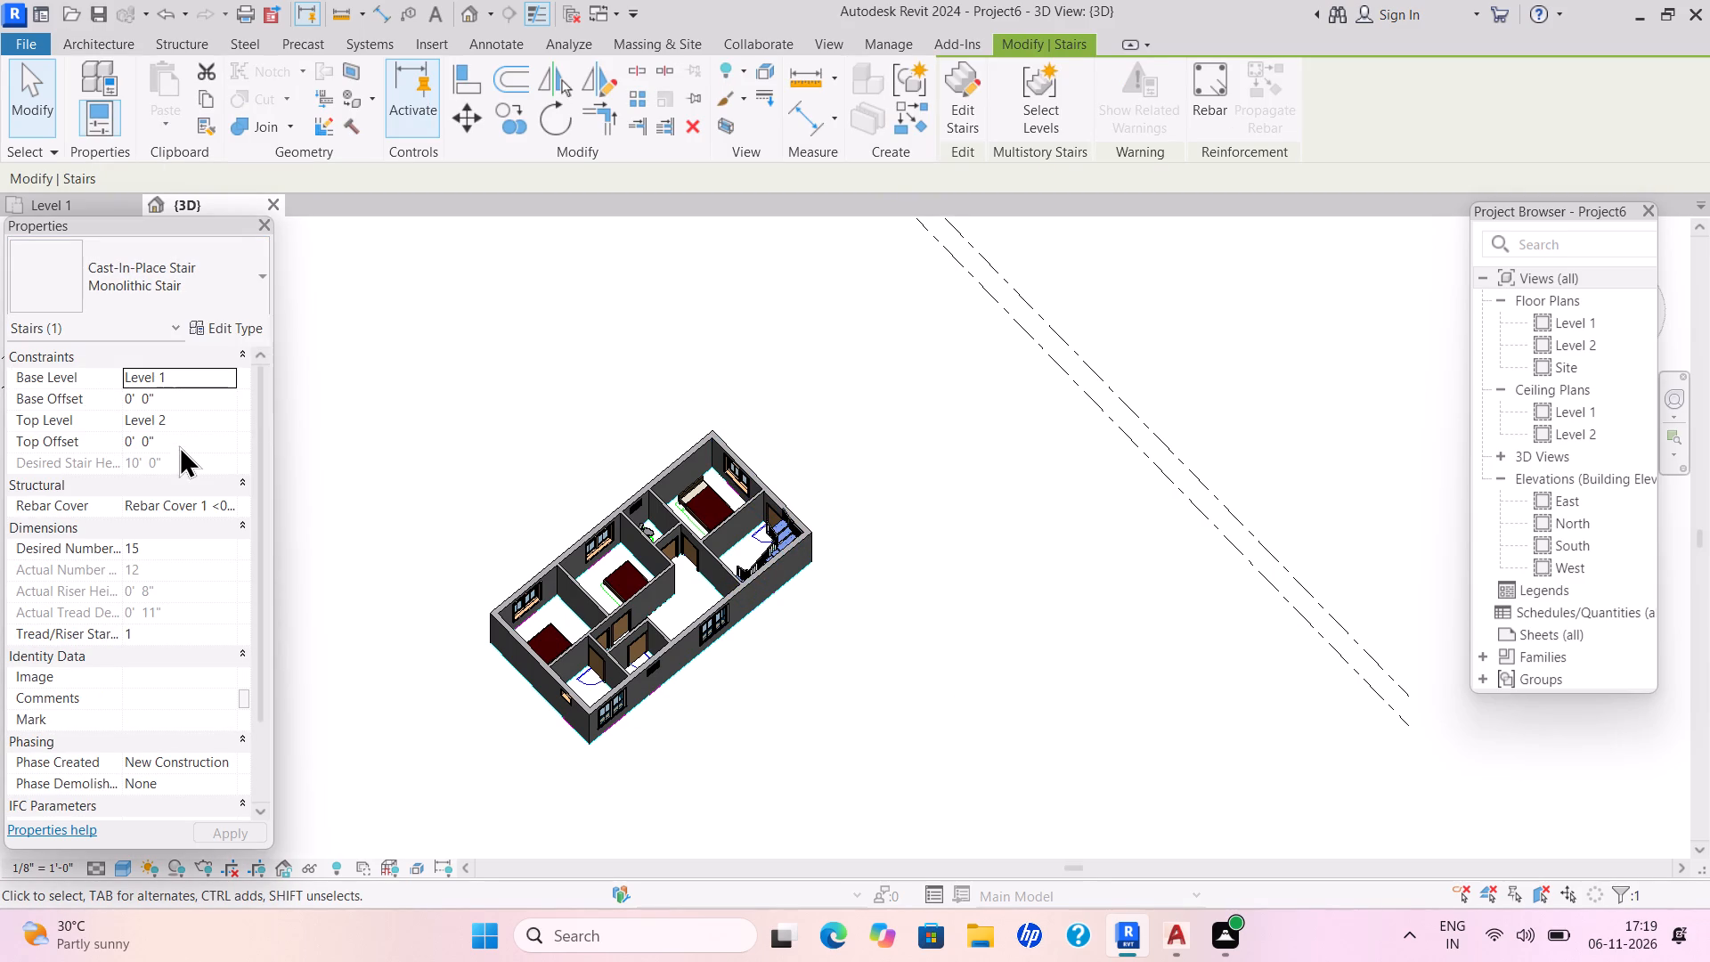
pyautogui.click(200, 547)
pyautogui.click(231, 550)
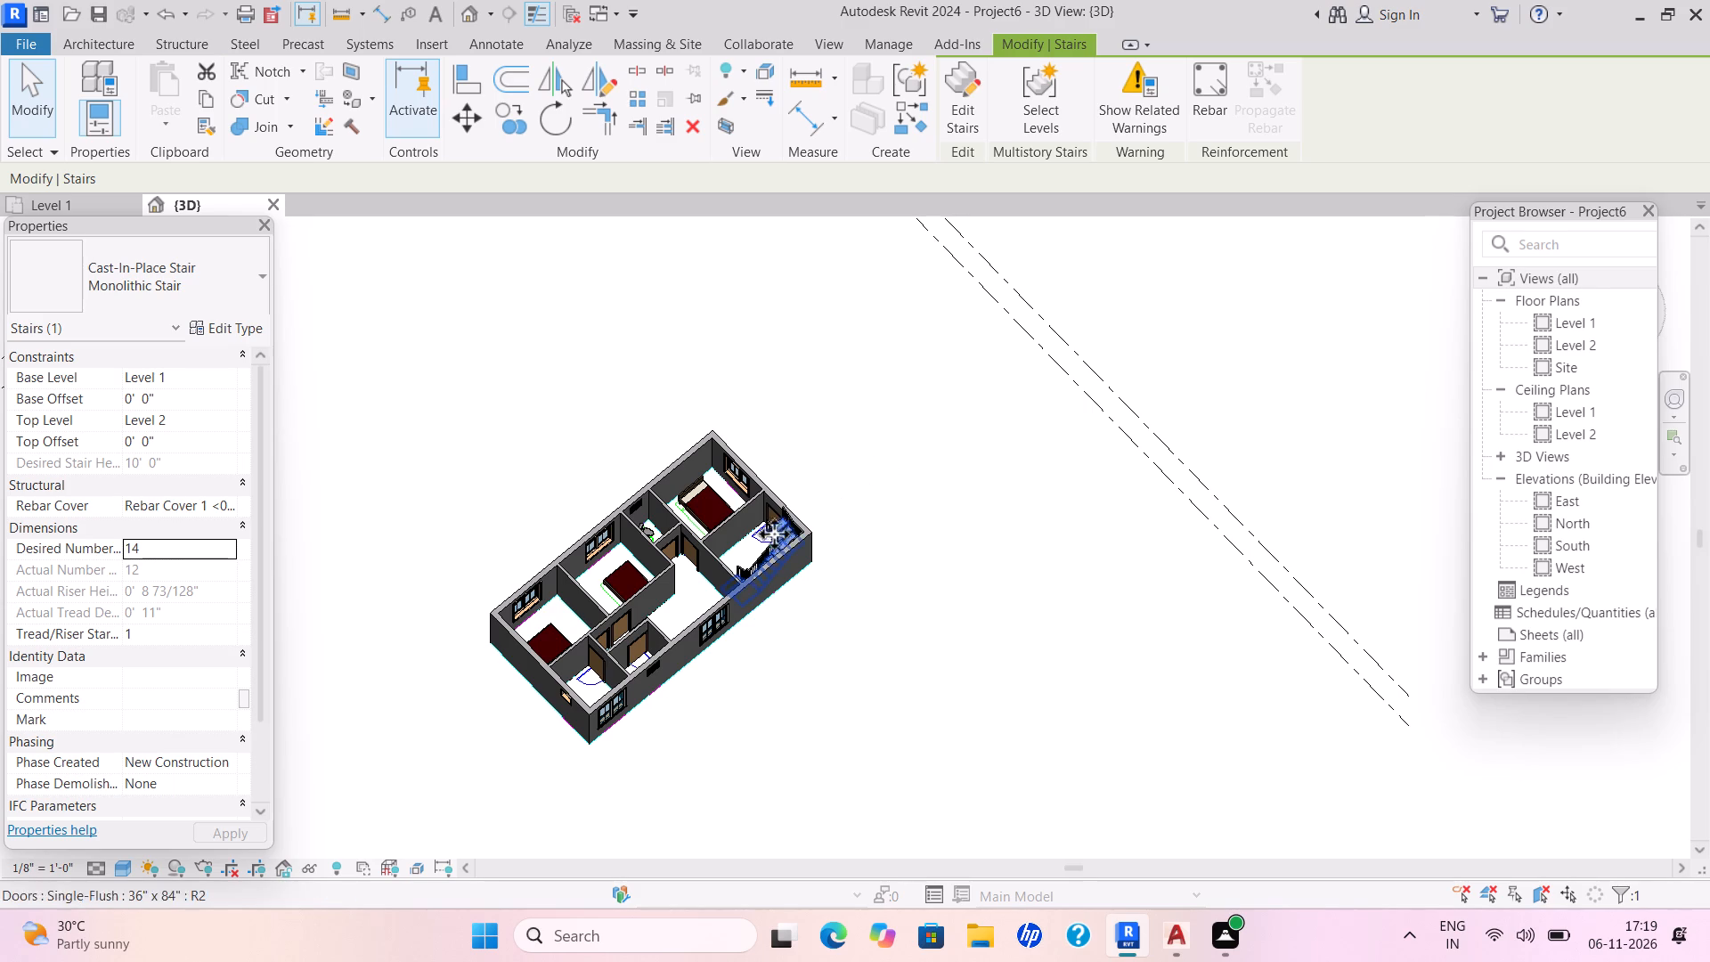
pyautogui.press('Escape')
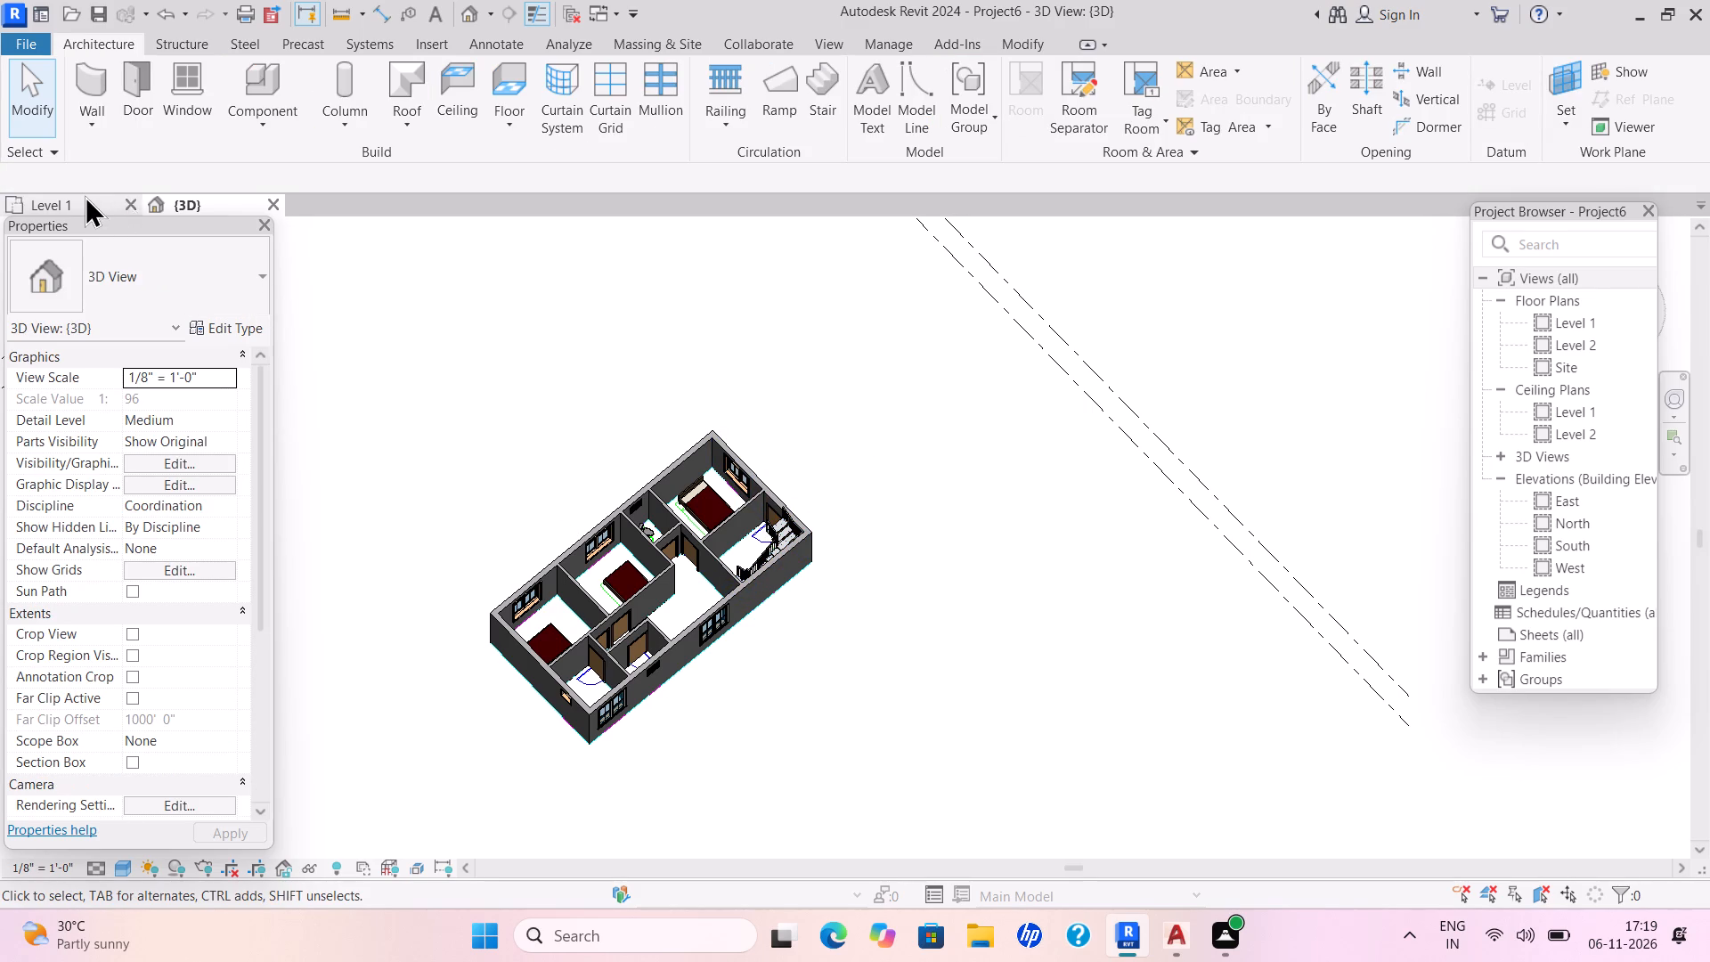
# Start a floor in the Level 1 plan and duplicate its Generic - 12" type as FLOOR 6".
pyautogui.click(81, 200)
pyautogui.press('Escape')
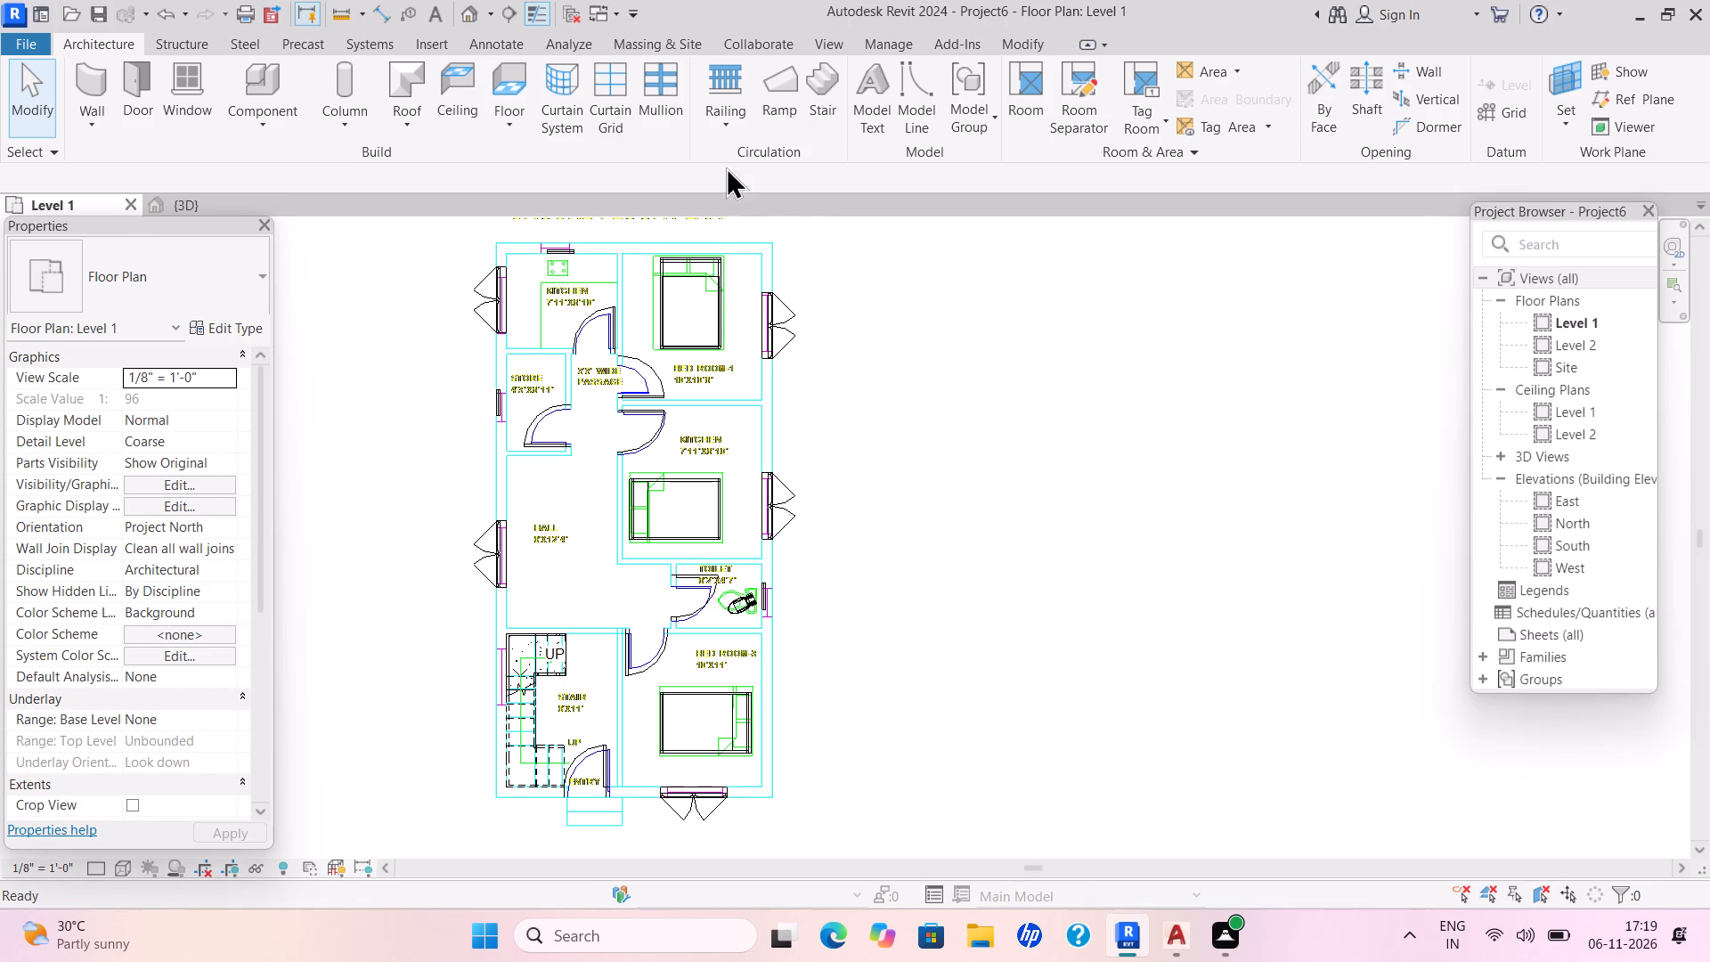
pyautogui.click(503, 123)
pyautogui.click(533, 153)
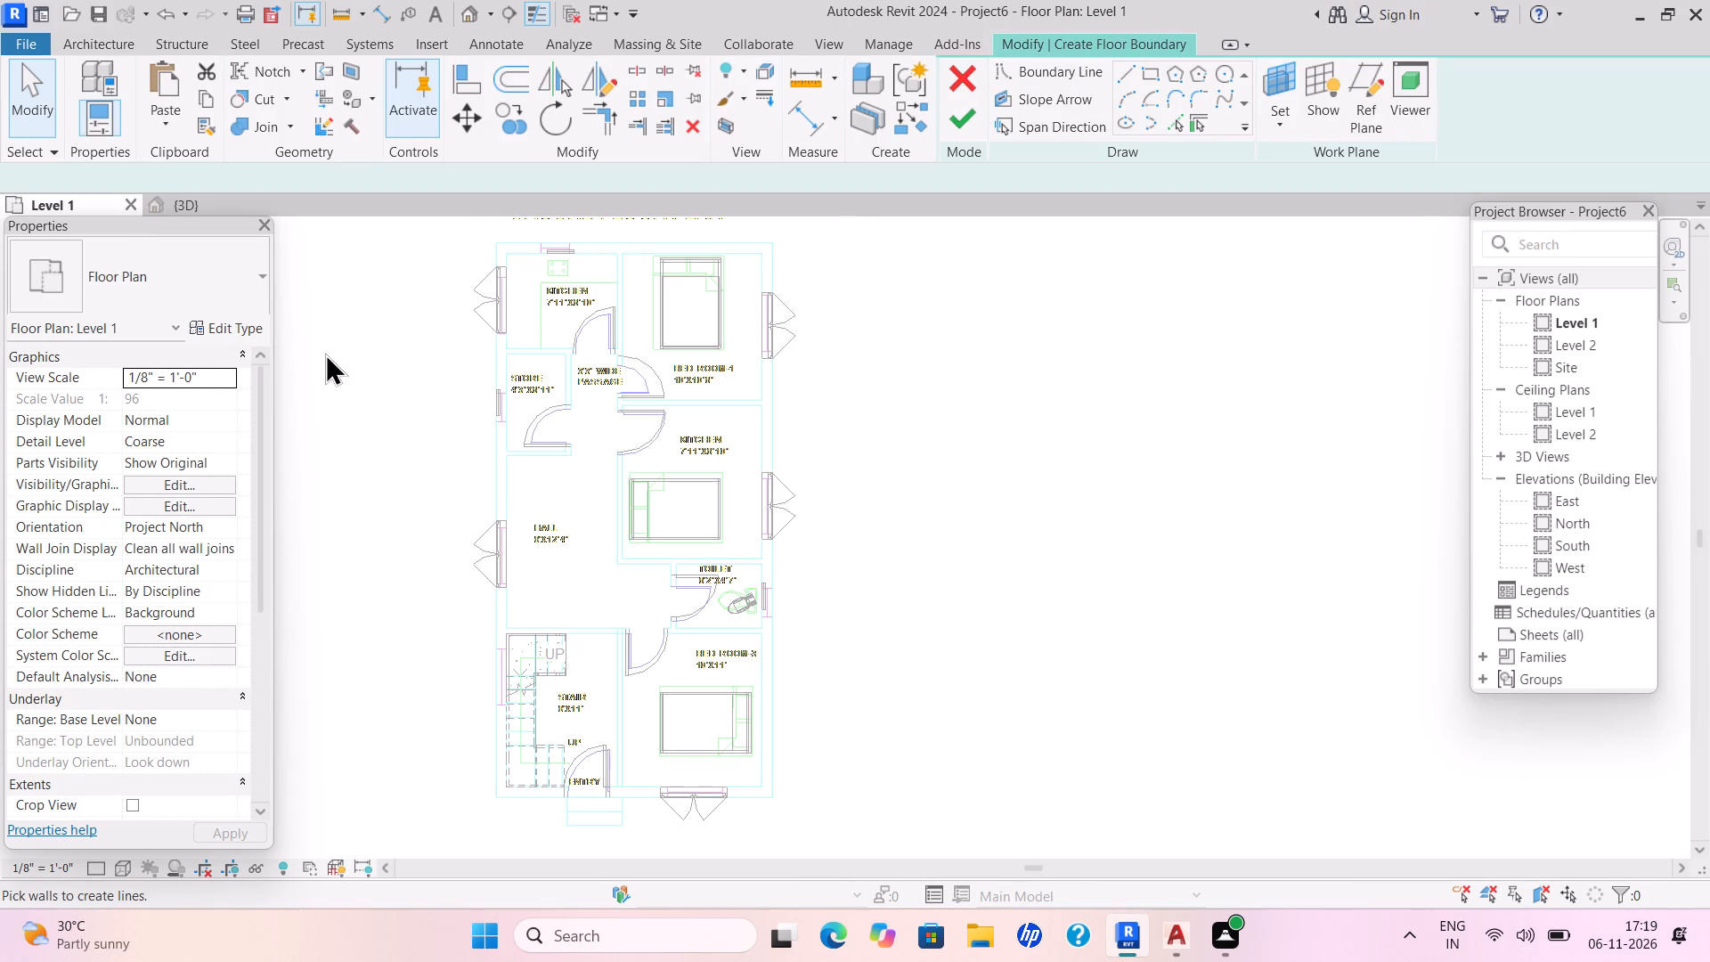
pyautogui.click(239, 329)
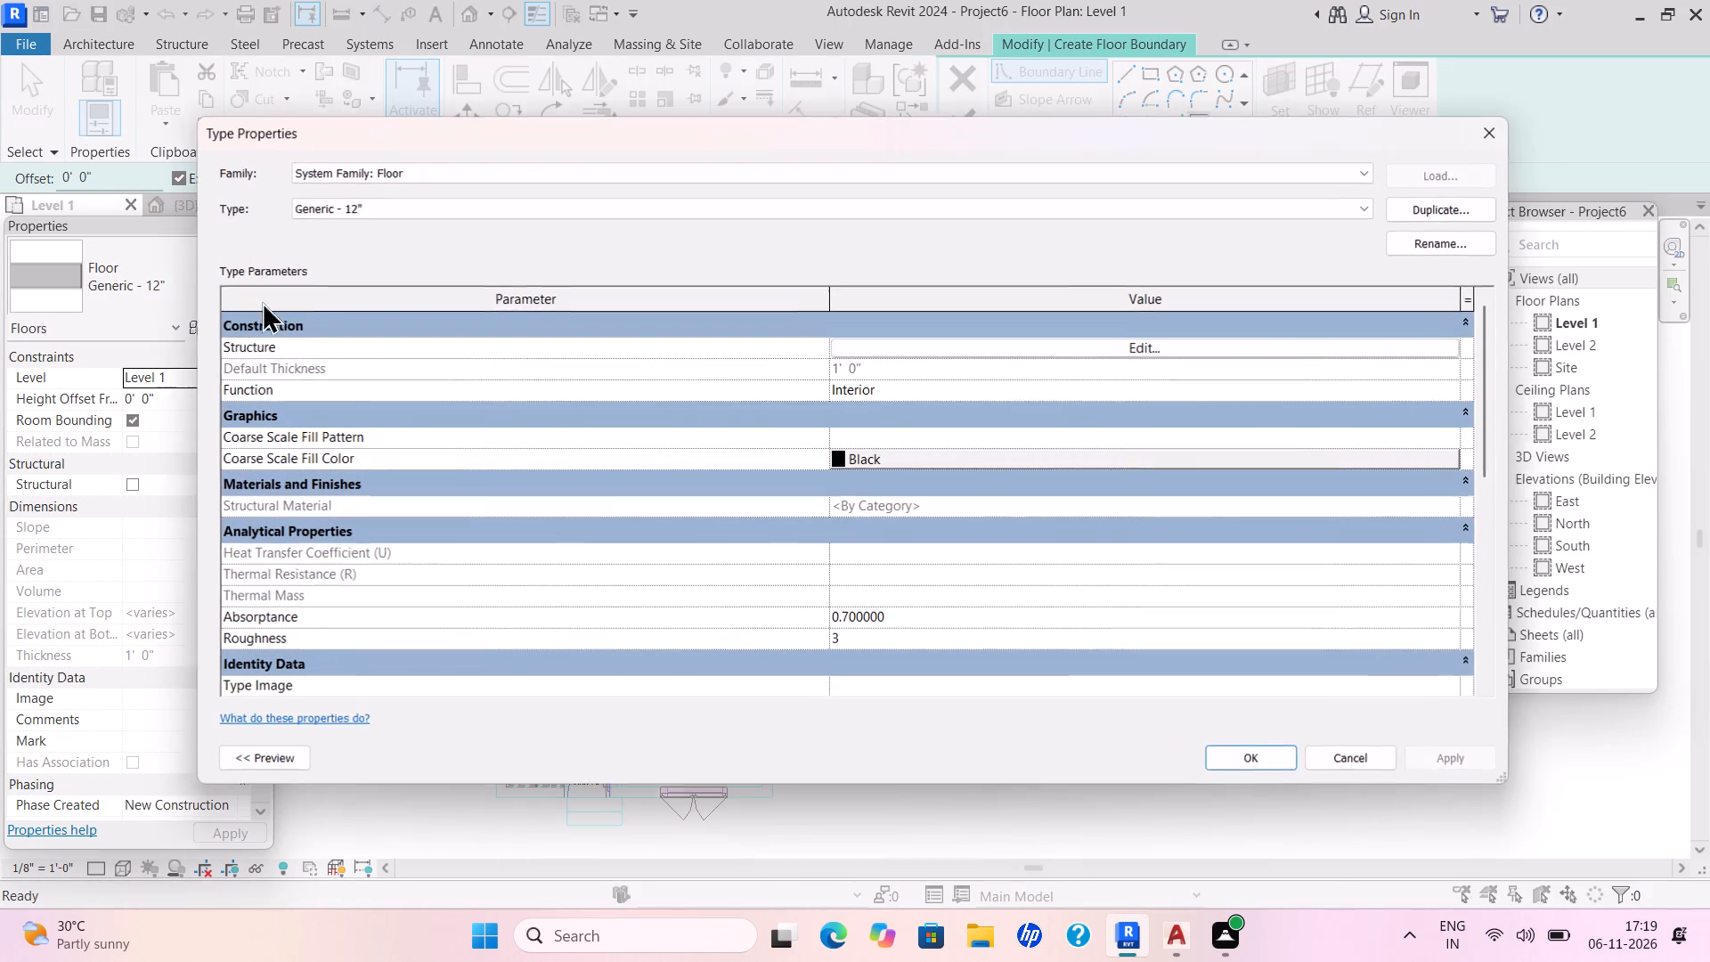
pyautogui.click(1467, 199)
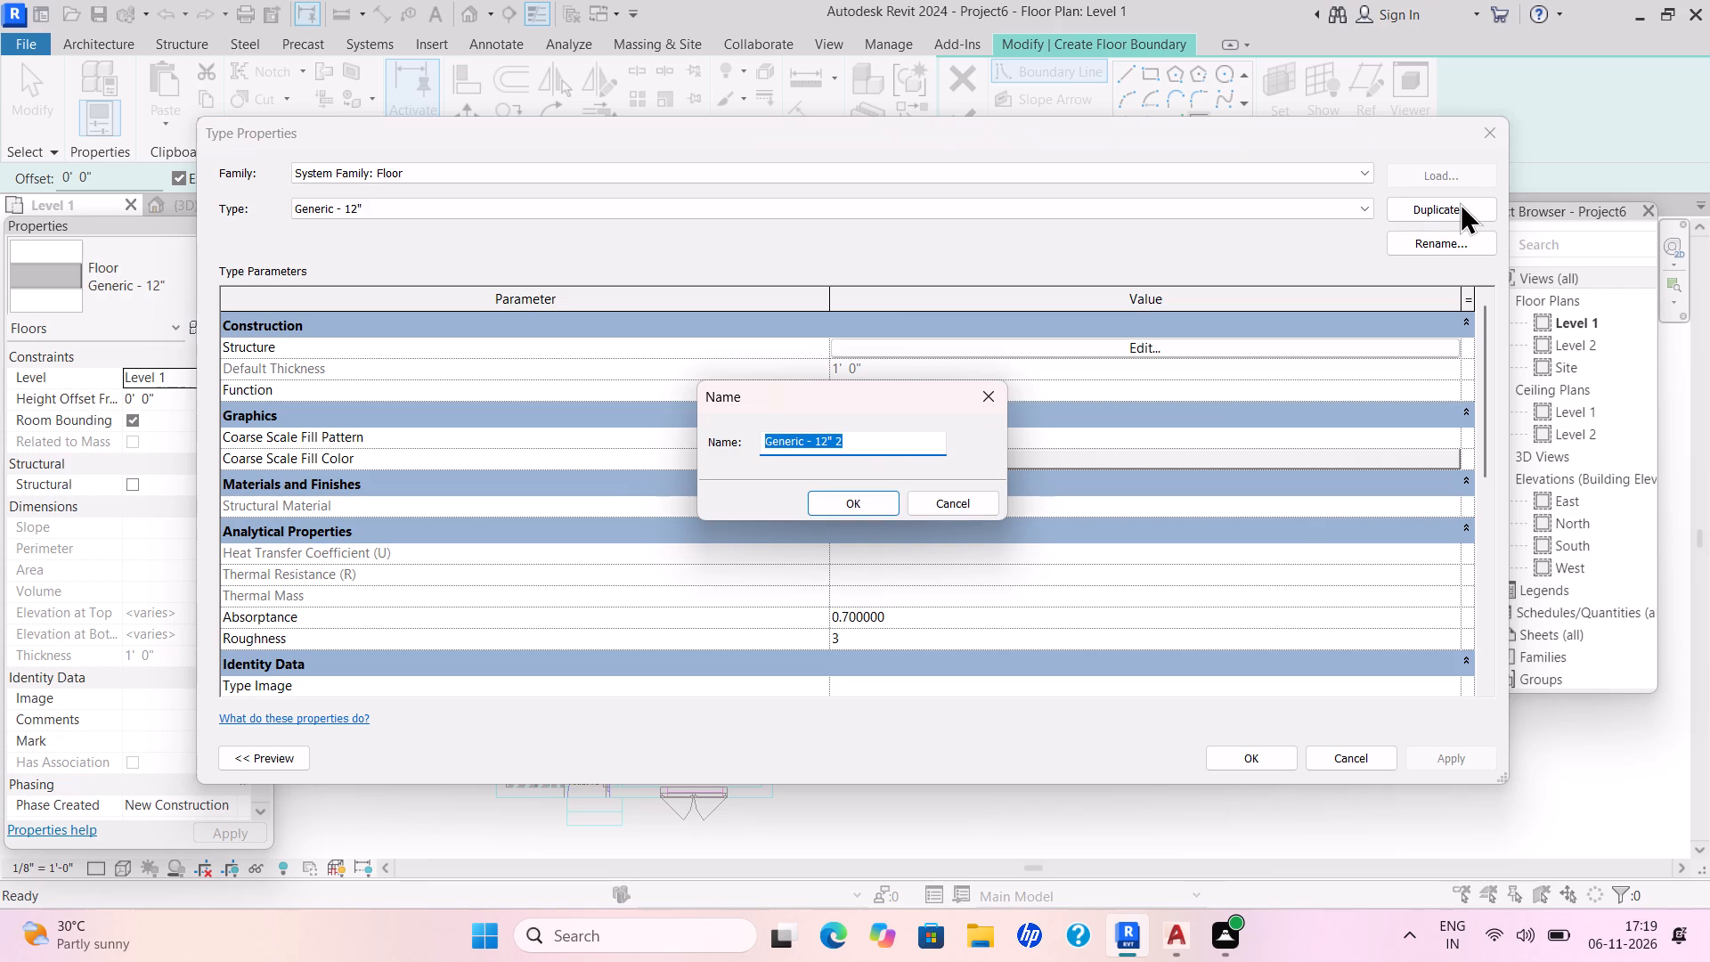
pyautogui.press('BackSpace')
pyautogui.write('FLOORM')
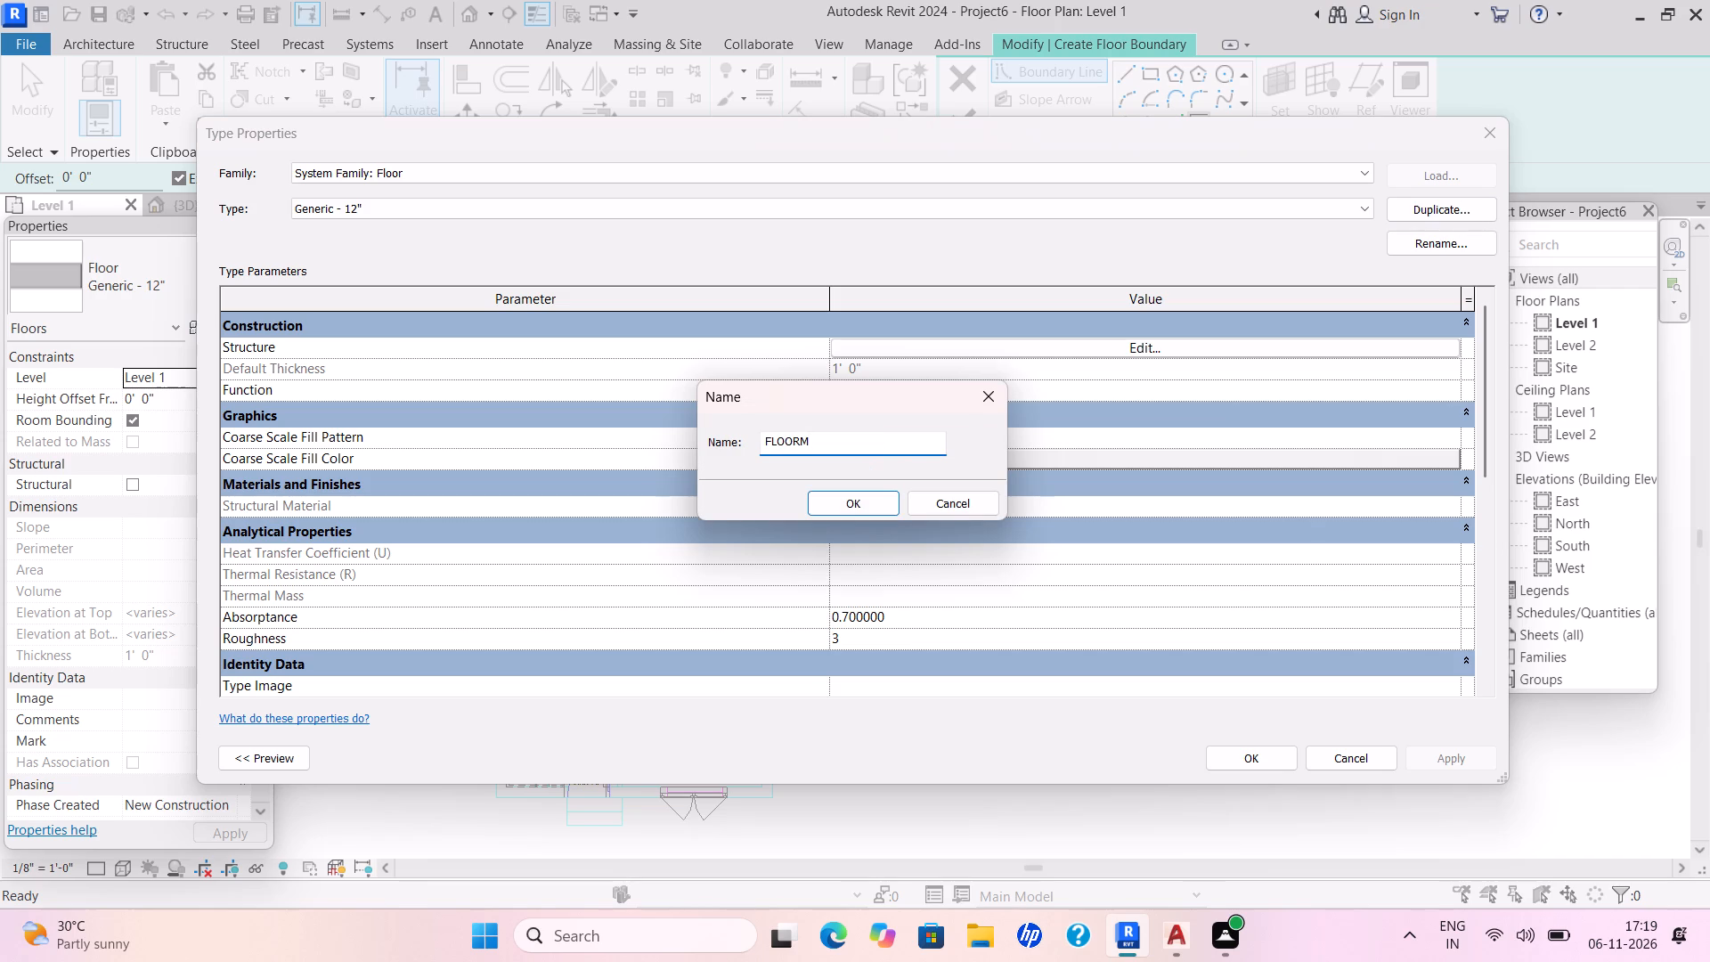
pyautogui.press('BackSpace')
pyautogui.press('space')
pyautogui.write('6"')
pyautogui.press('Return')
# Set the structure layer thickness of the FLOOR 6" type to 6" and apply the type.
pyautogui.click(1116, 343)
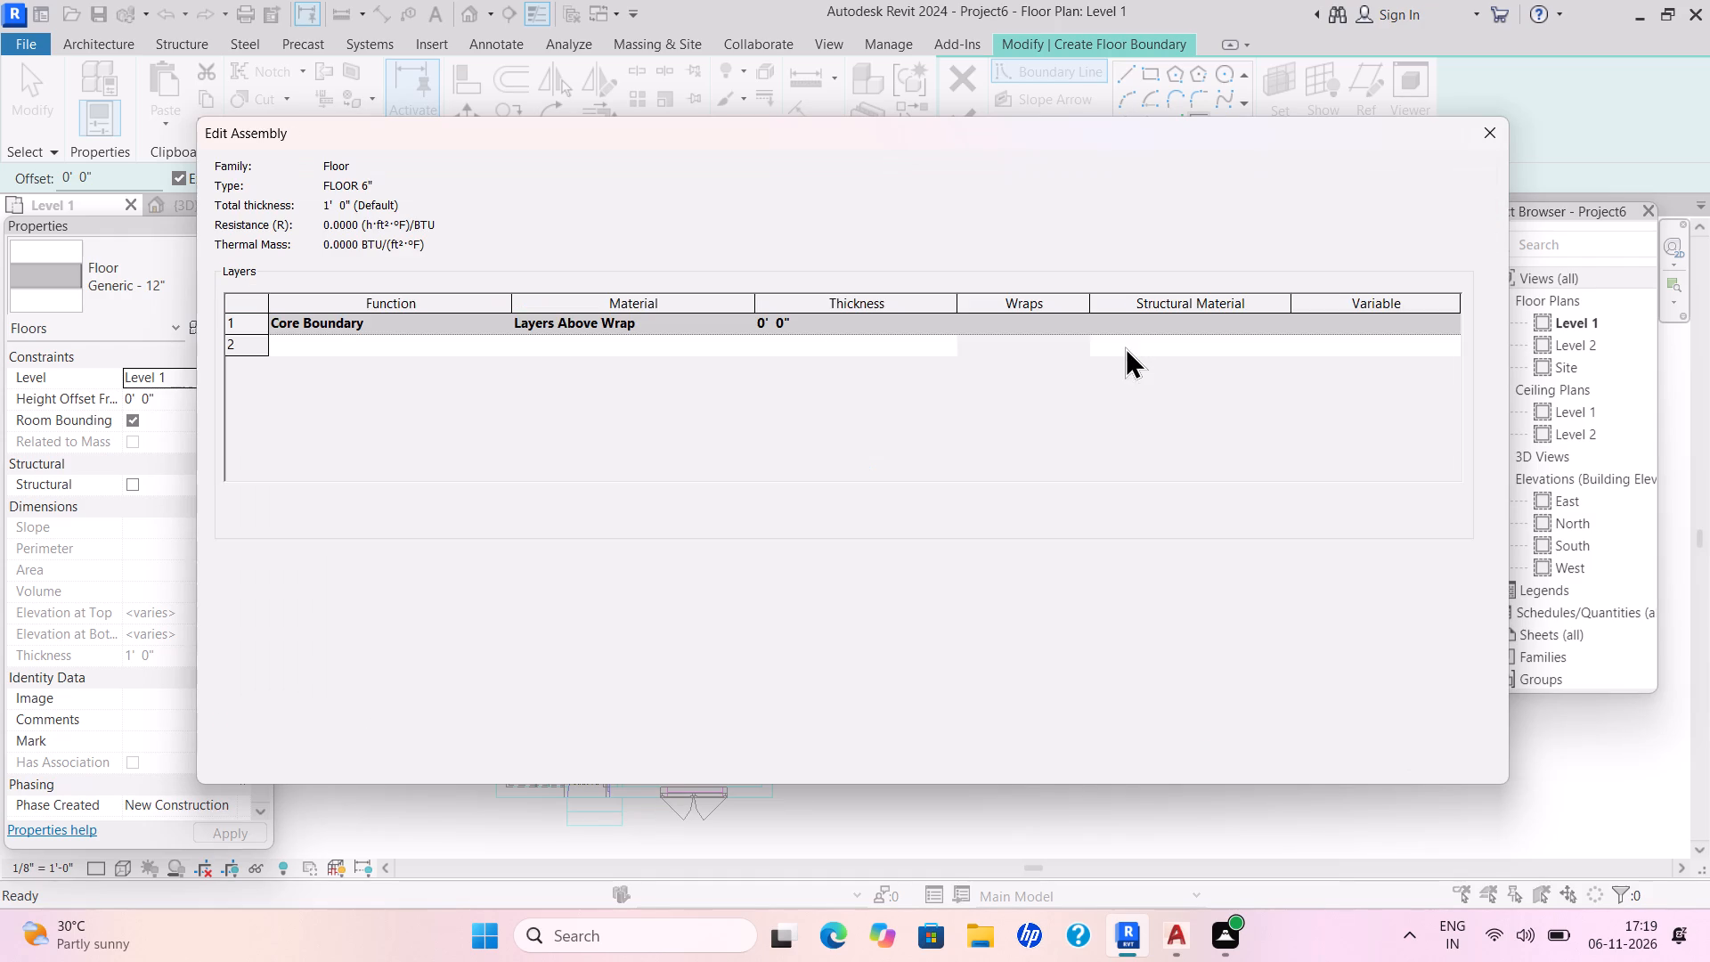
pyautogui.moveTo(869, 350); pyautogui.dragTo(858, 370)
pyautogui.press('BackSpace')
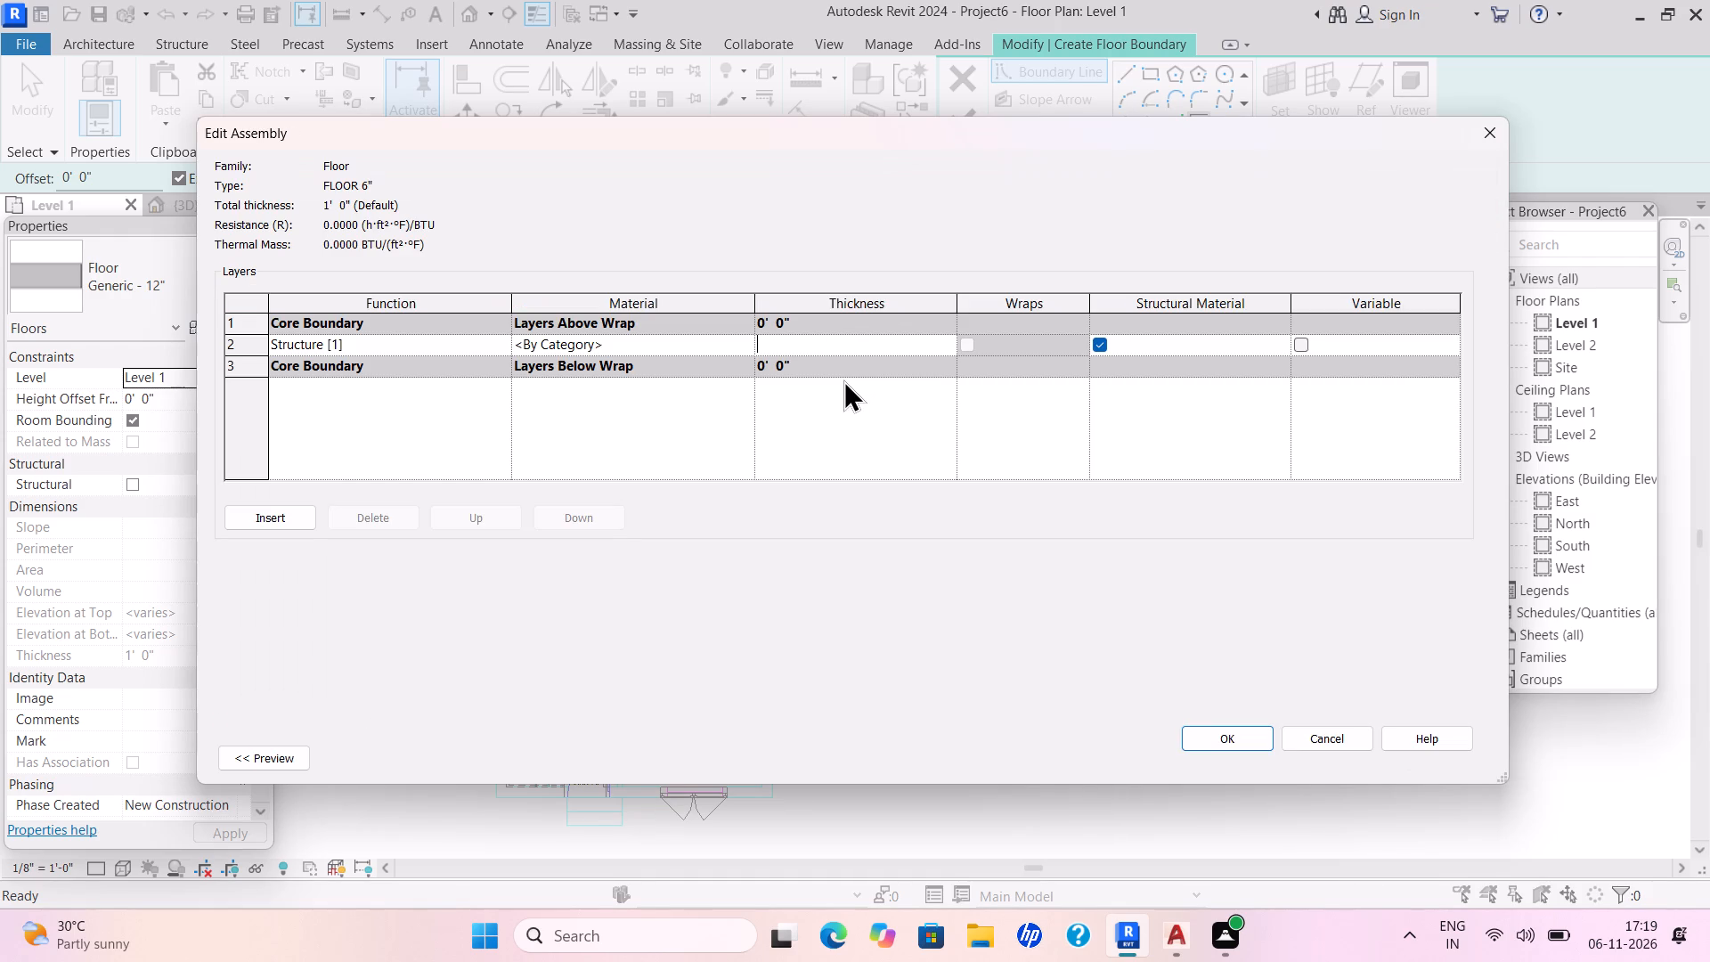
pyautogui.write('6"')
pyautogui.press('Return')
pyautogui.click(1244, 739)
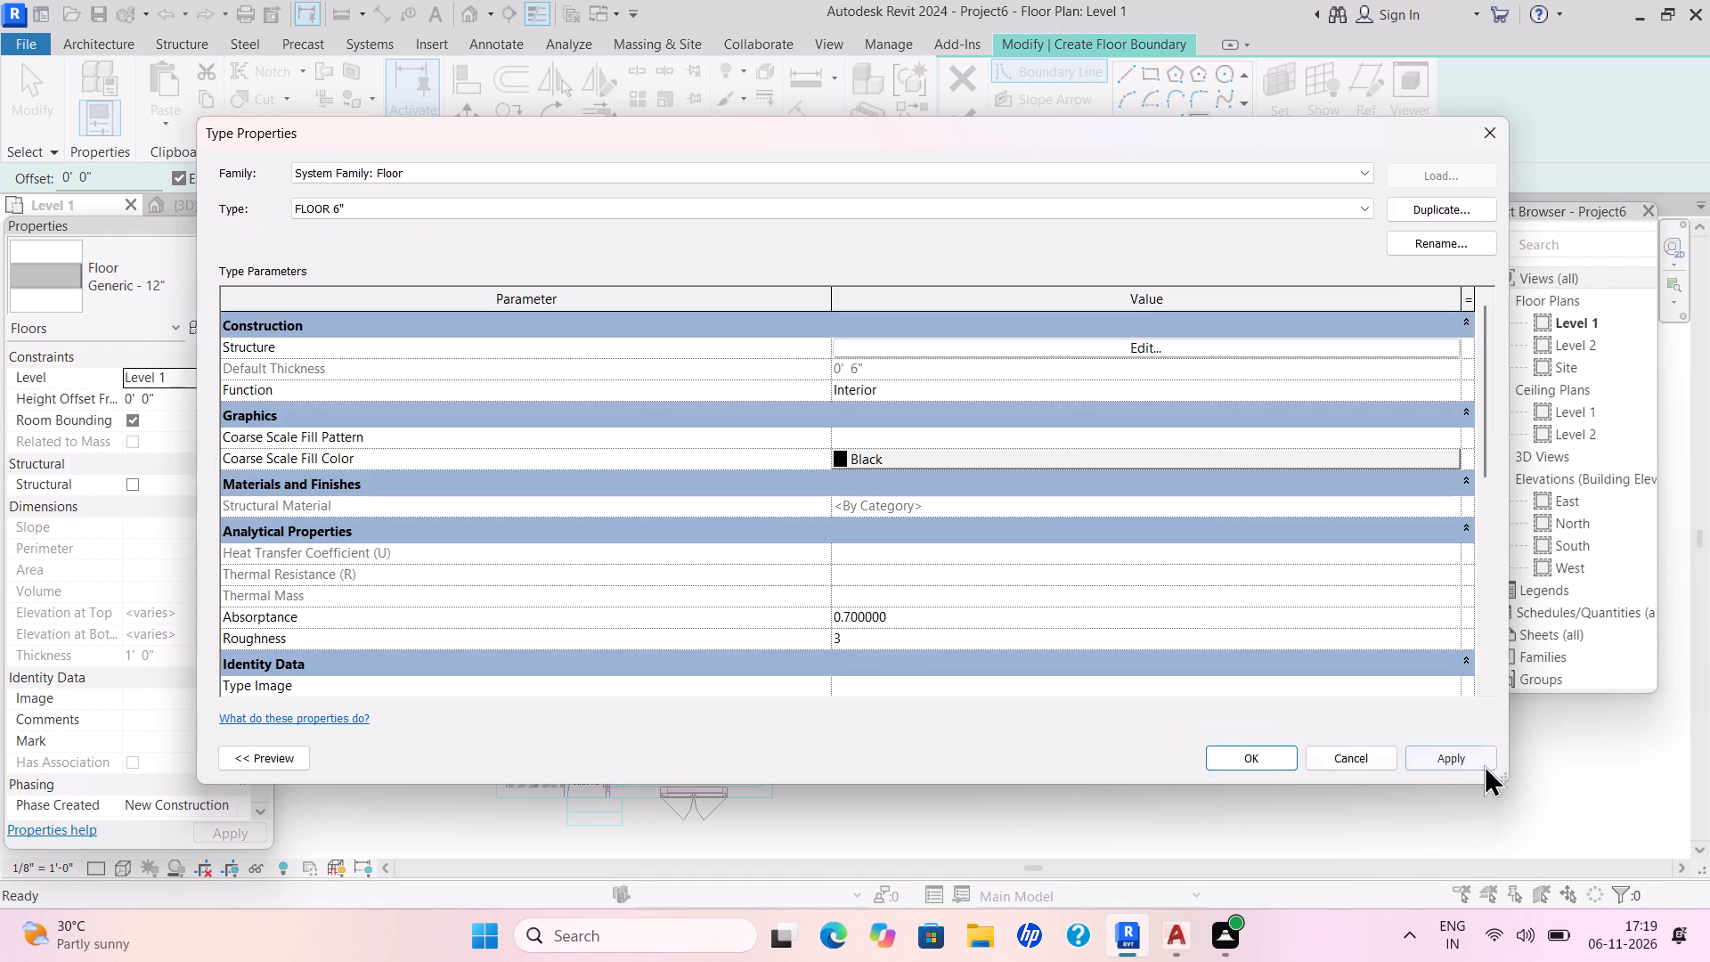
pyautogui.click(1467, 758)
pyautogui.click(1223, 755)
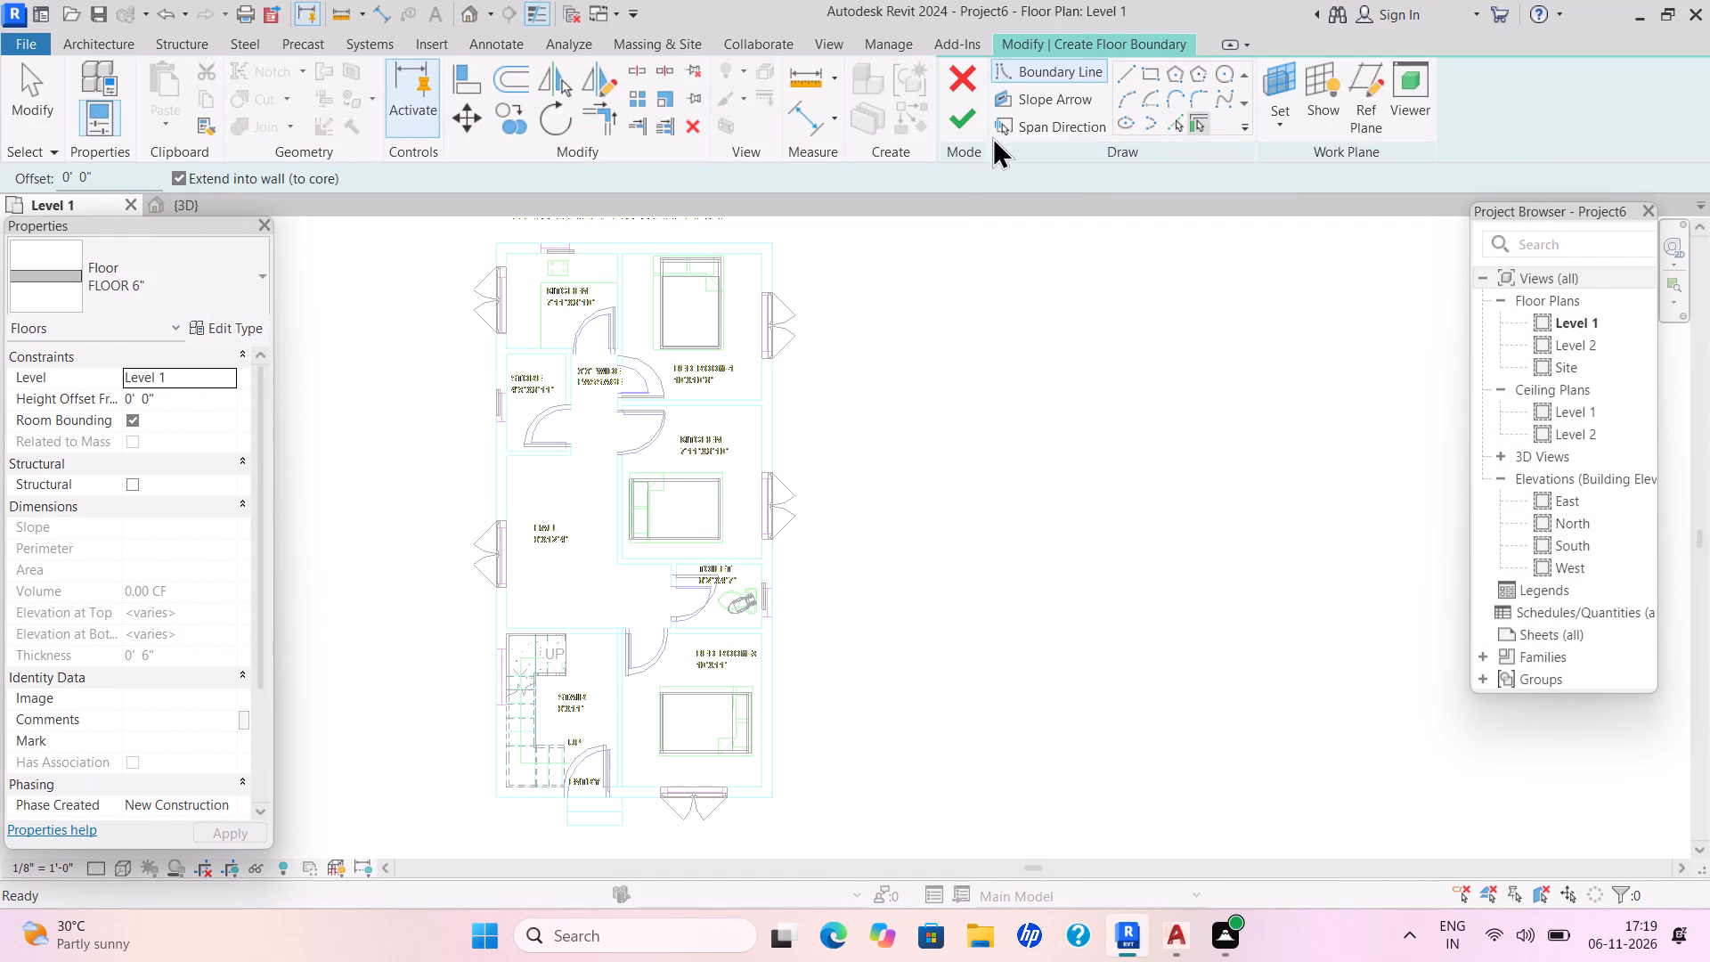
# Sketch a rectangular floor boundary along the house's outer wall corners, finish the floor, and check it in 3D.
pyautogui.click(1154, 71)
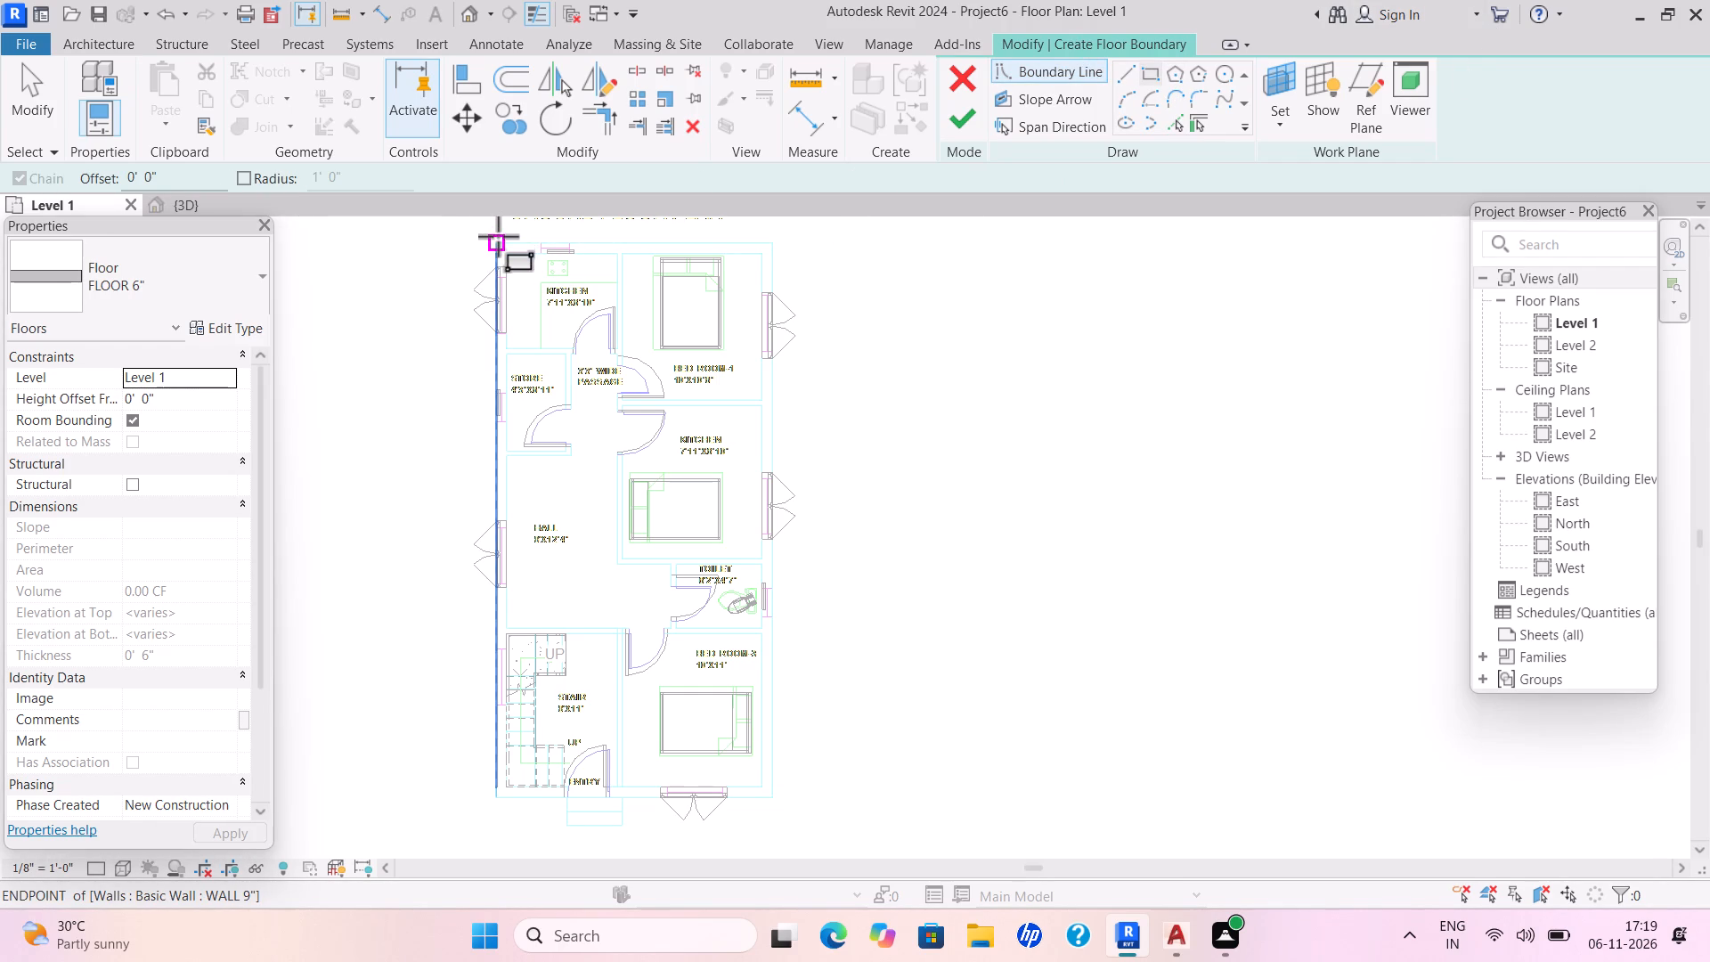
pyautogui.click(498, 236)
pyautogui.click(770, 806)
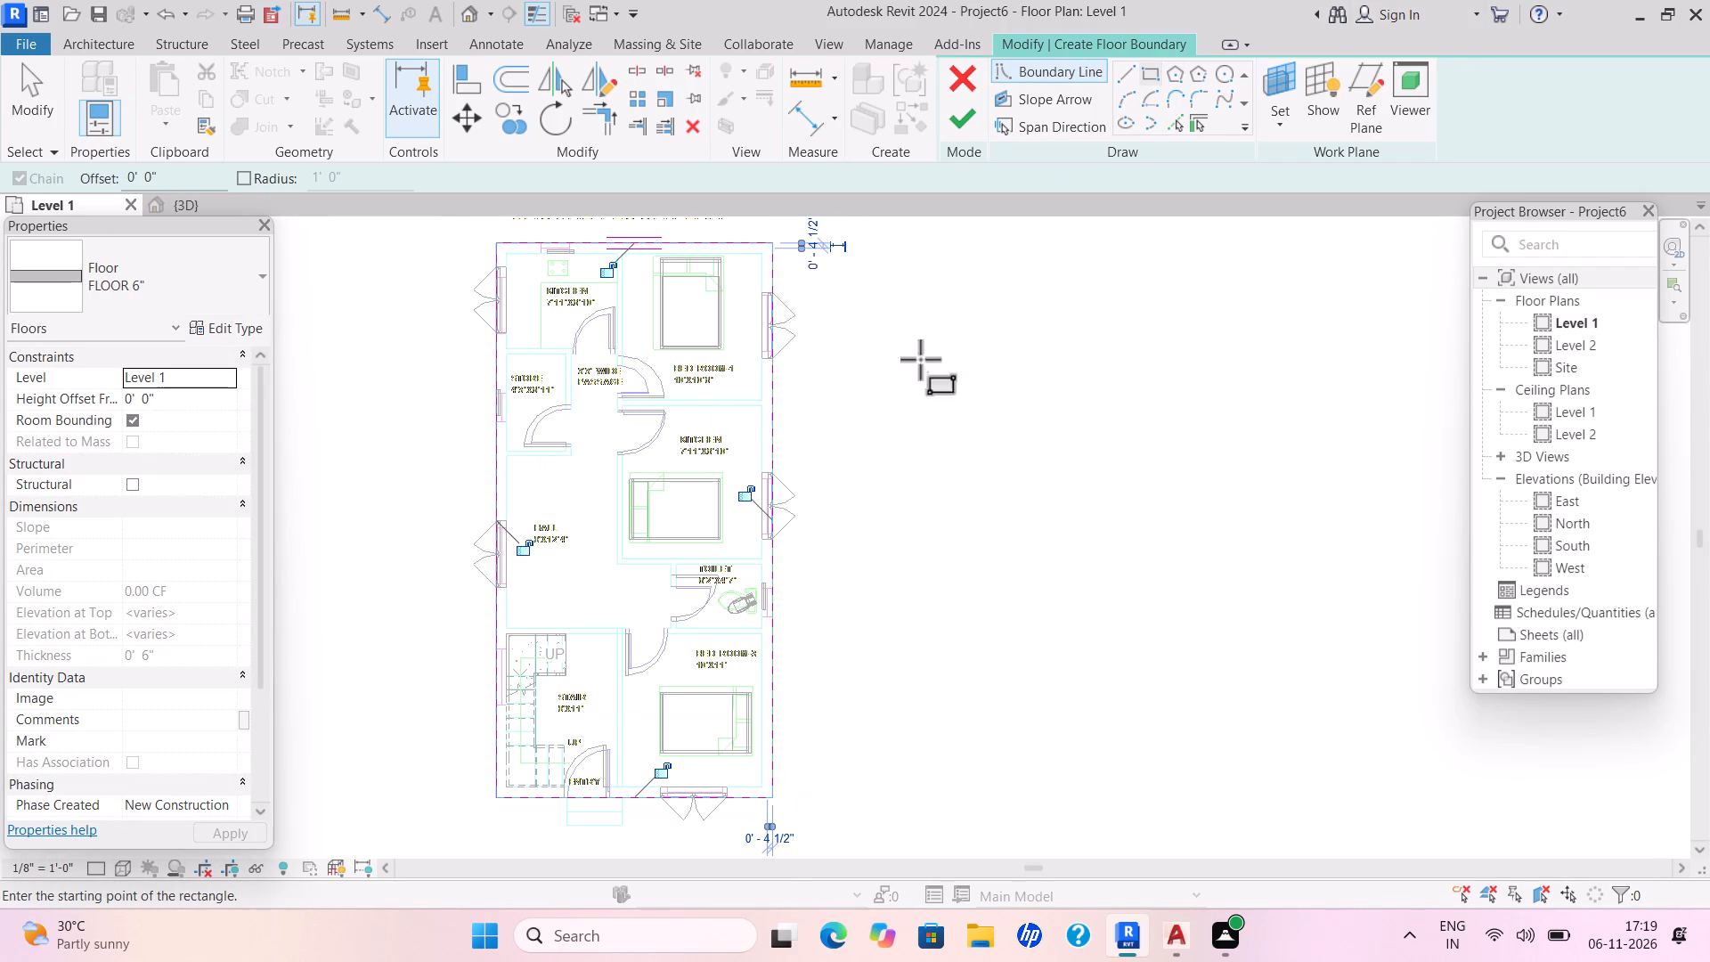
pyautogui.click(949, 128)
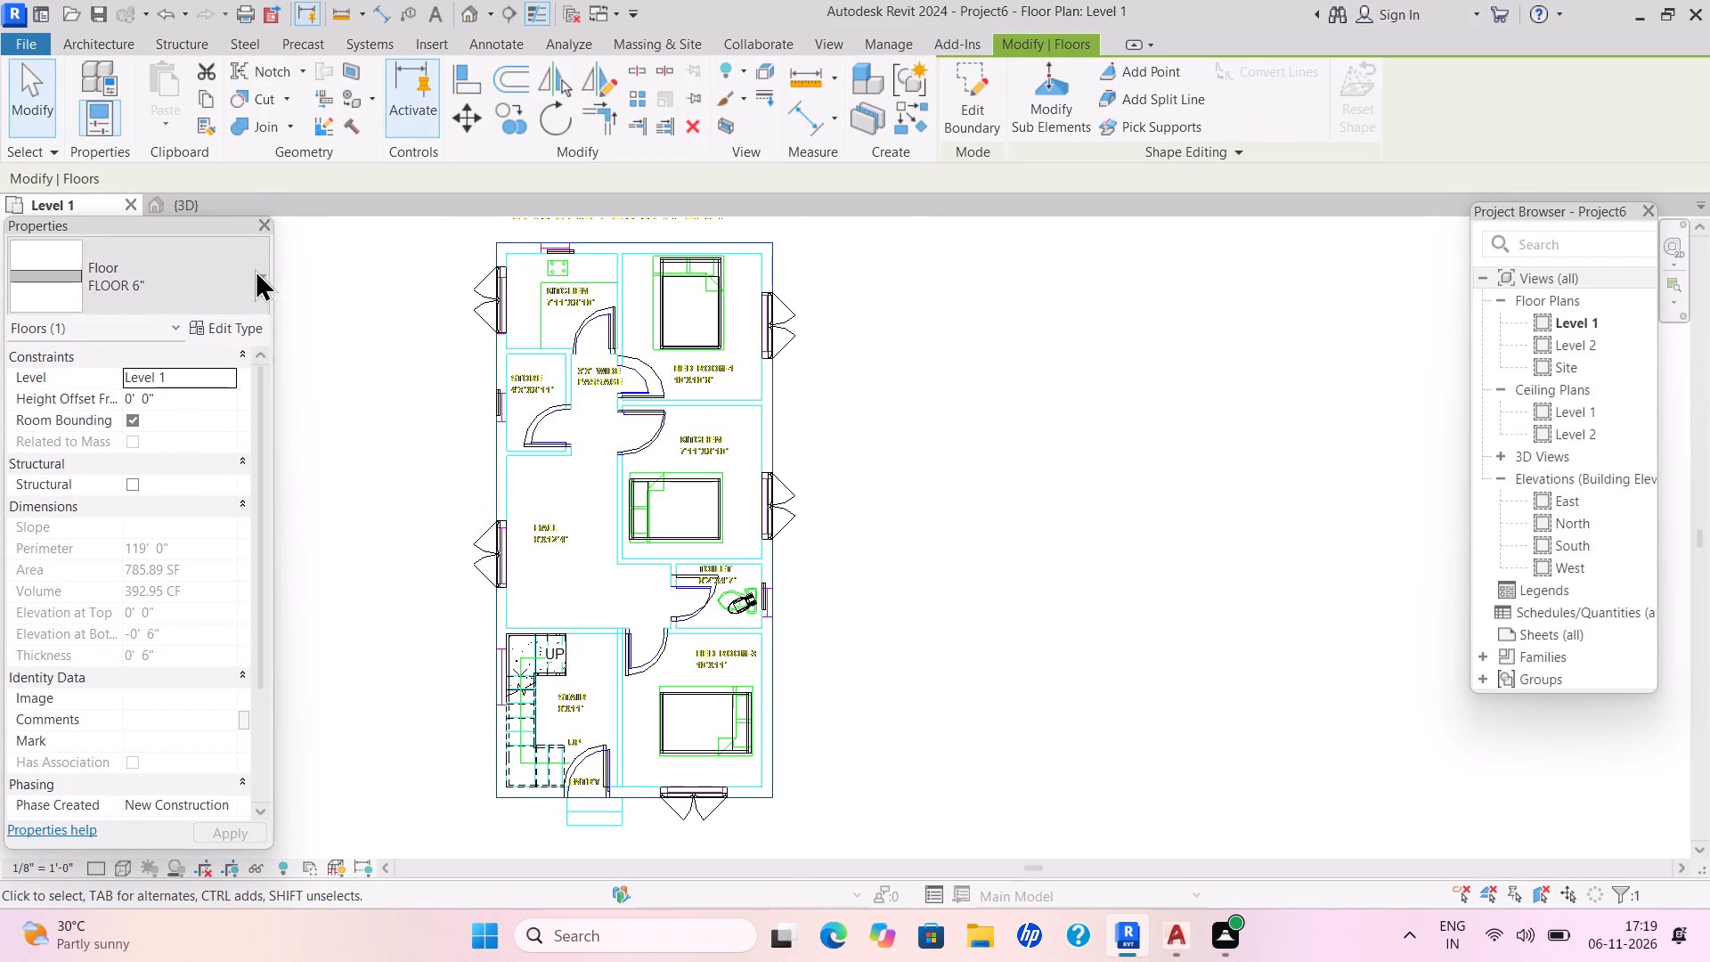
pyautogui.press('Escape')
pyautogui.click(212, 199)
pyautogui.press('Escape')
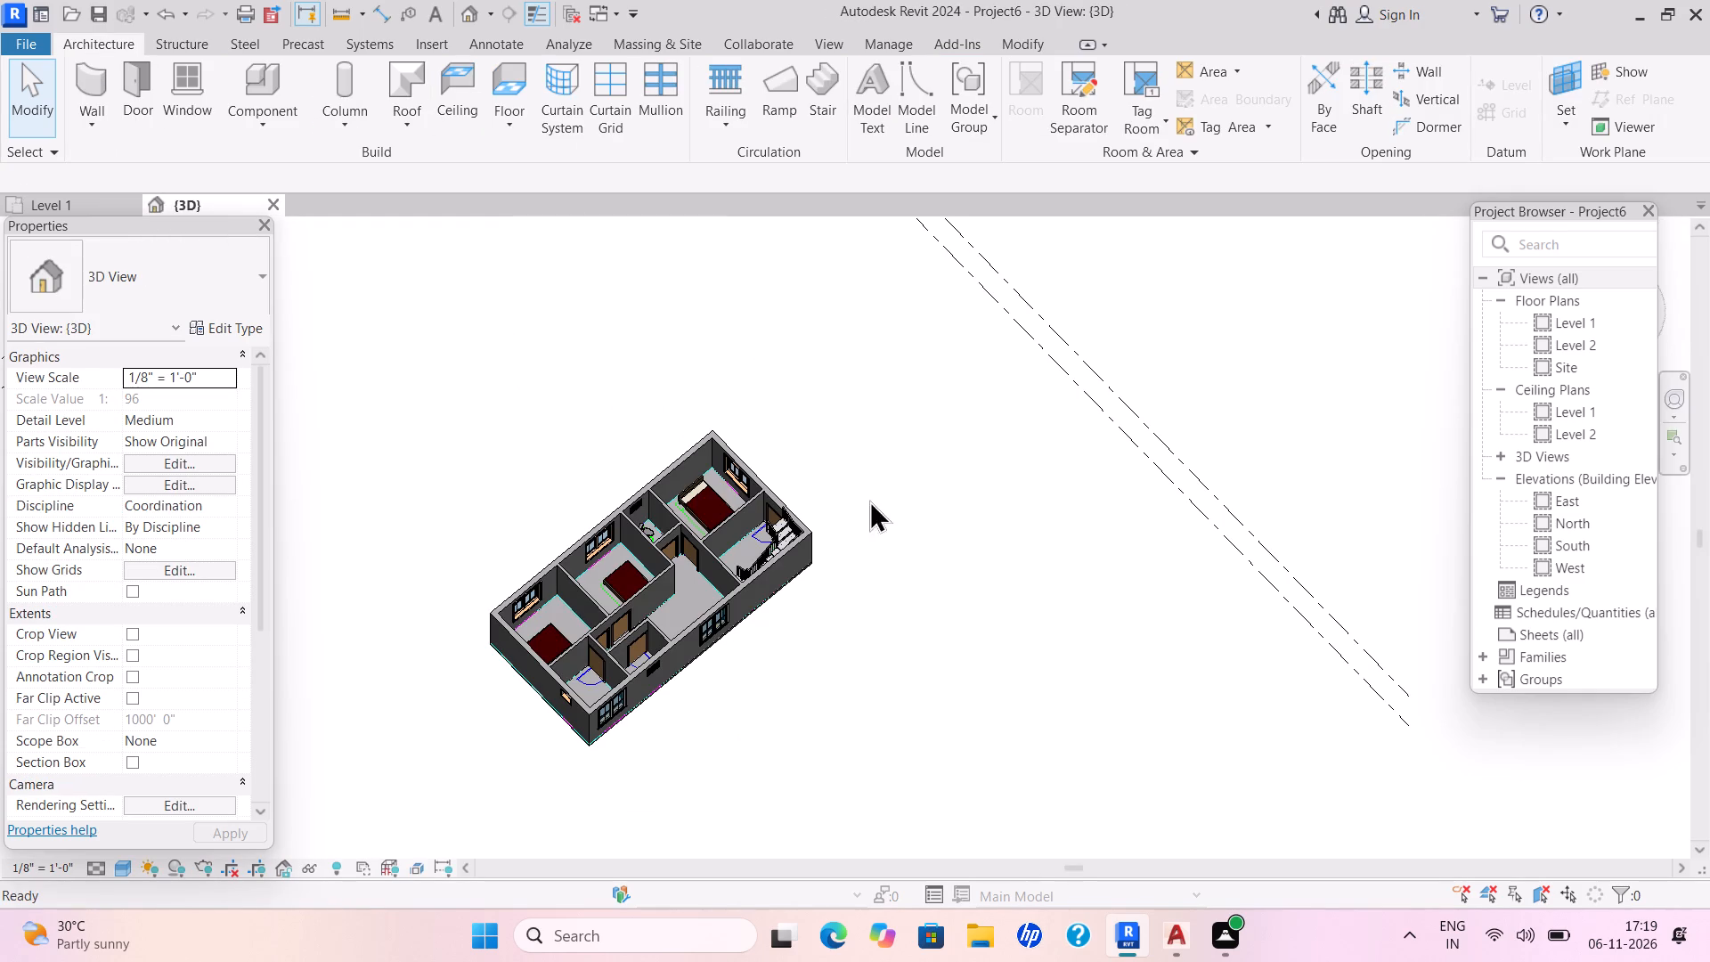
# Start a footprint roof from the Level 1 plan, move it to Level 2, and duplicate its Generic - 12" type as ROOF 6".
pyautogui.click(56, 207)
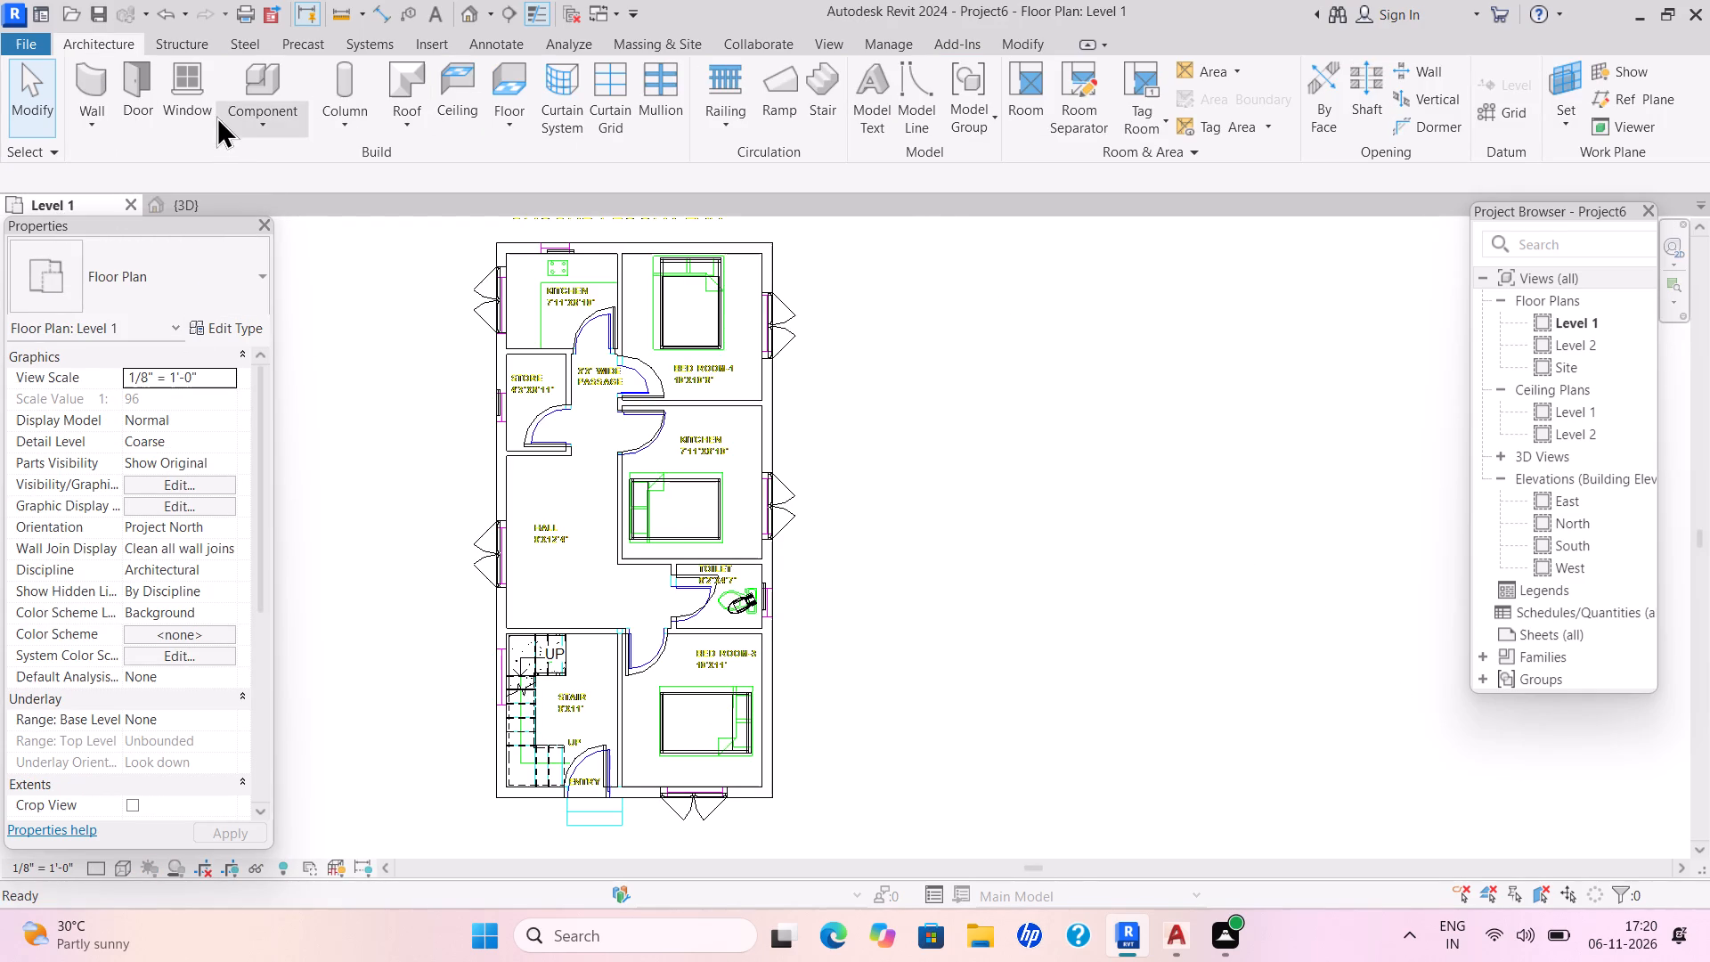
pyautogui.press('Escape')
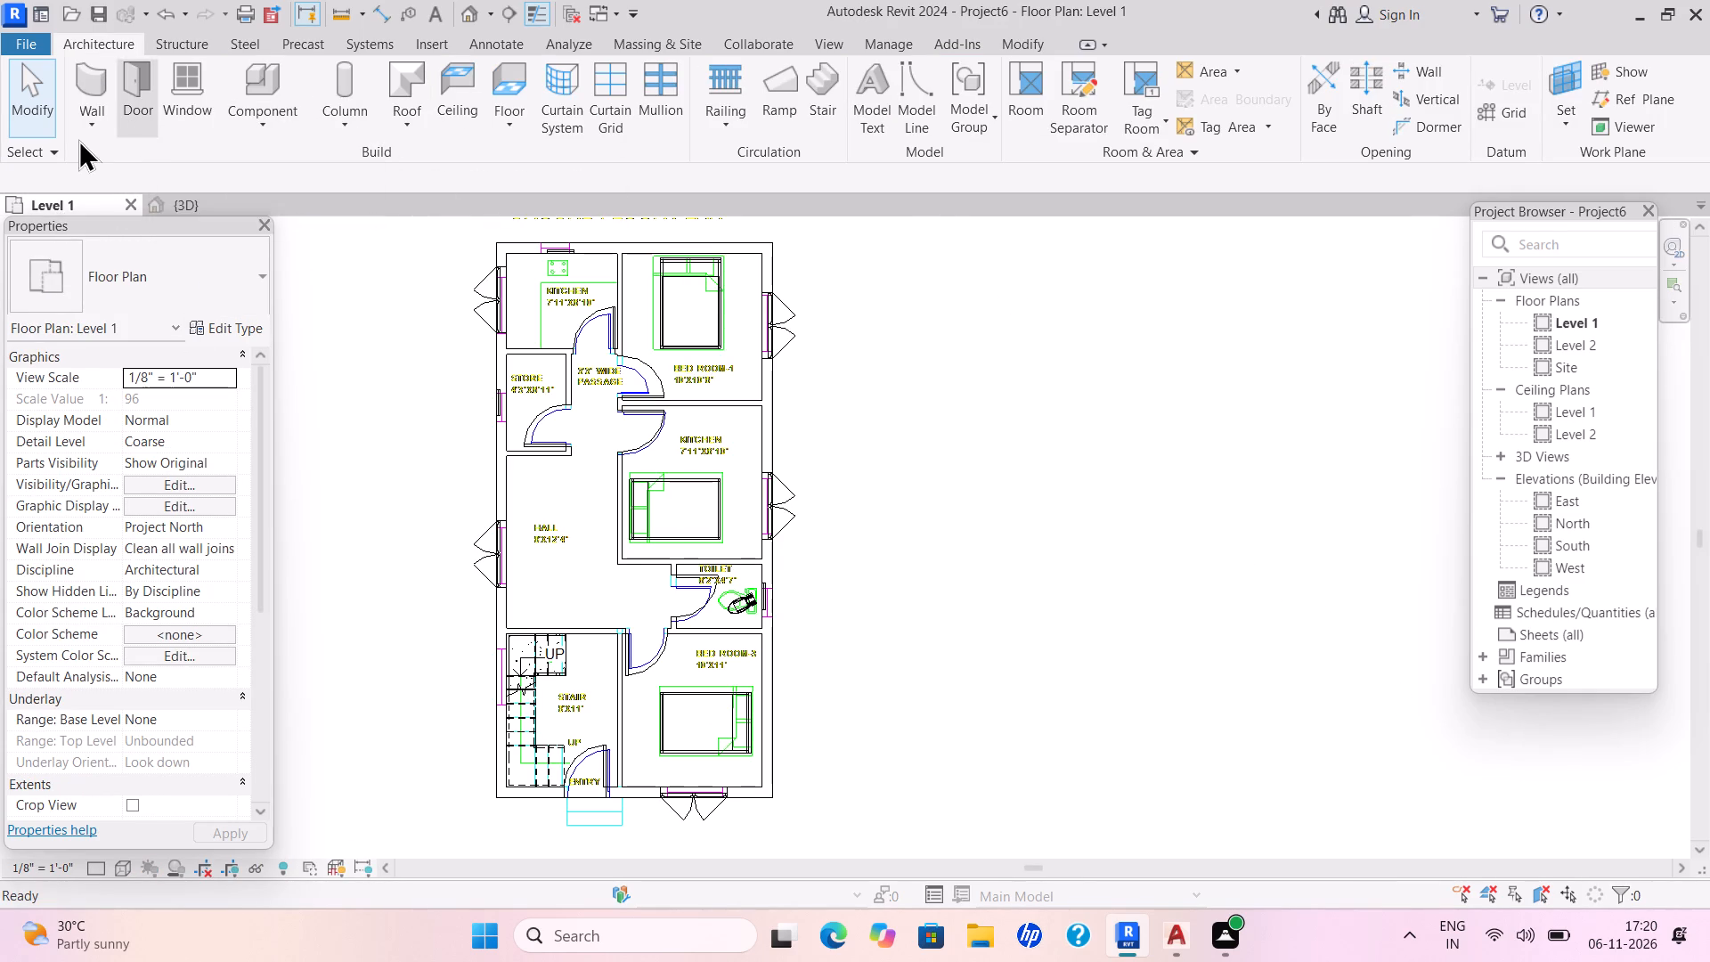
pyautogui.press('Escape')
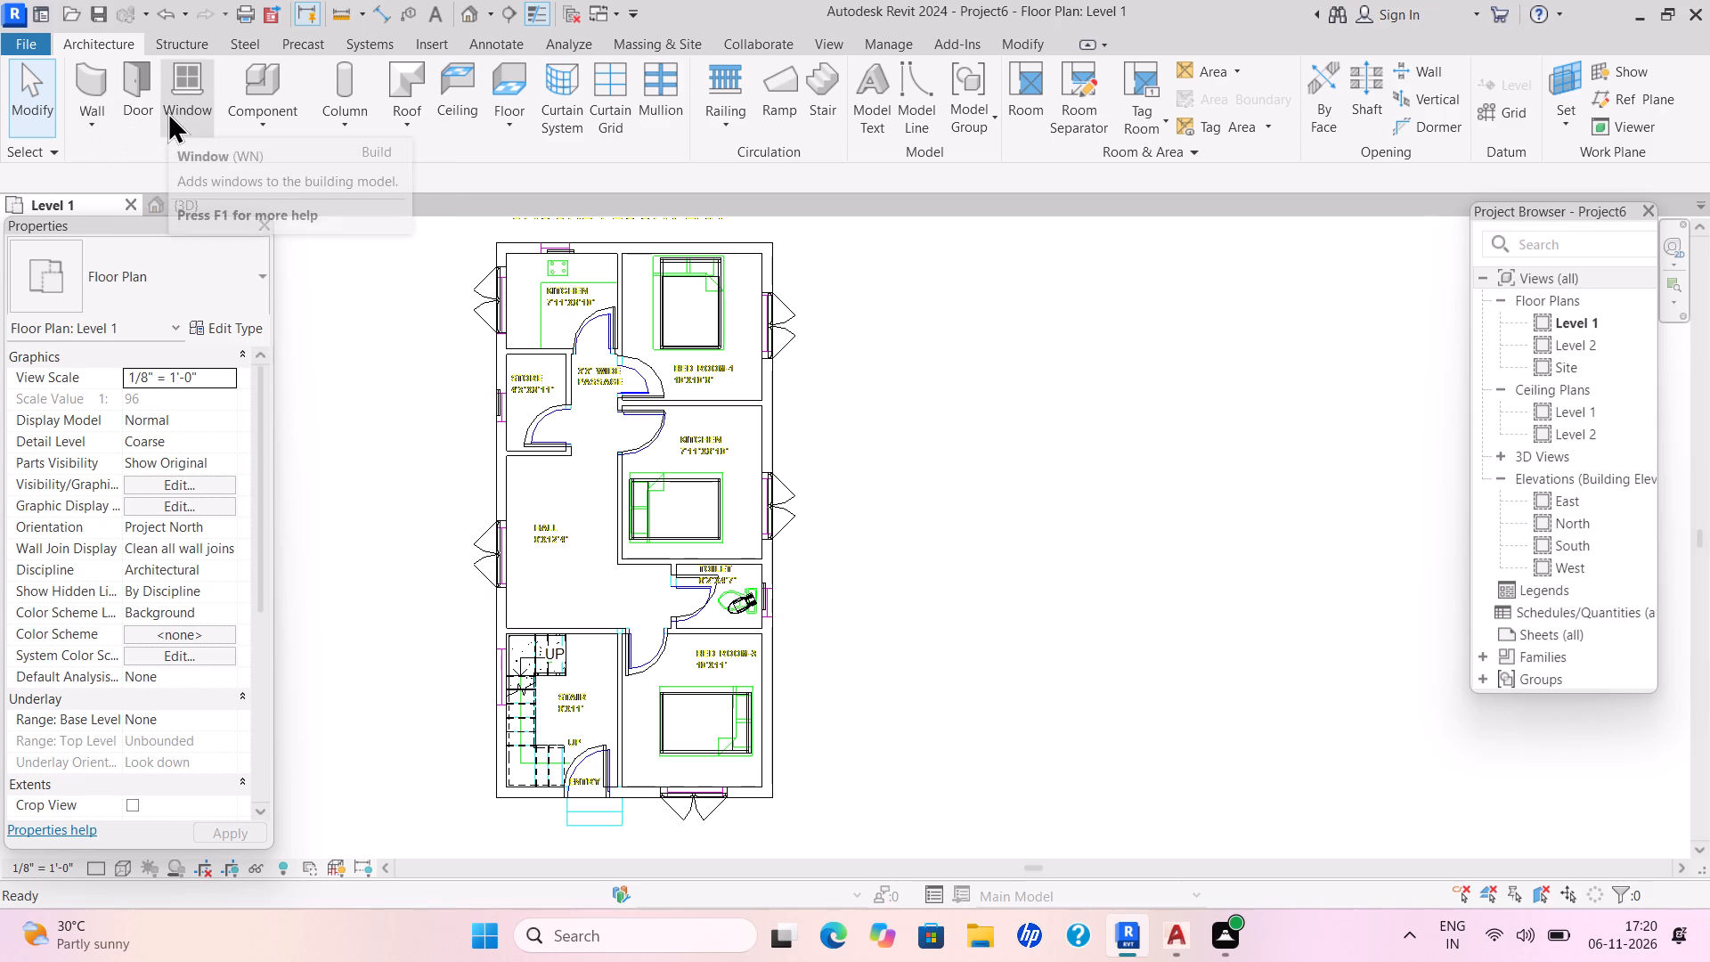
pyautogui.press('Escape')
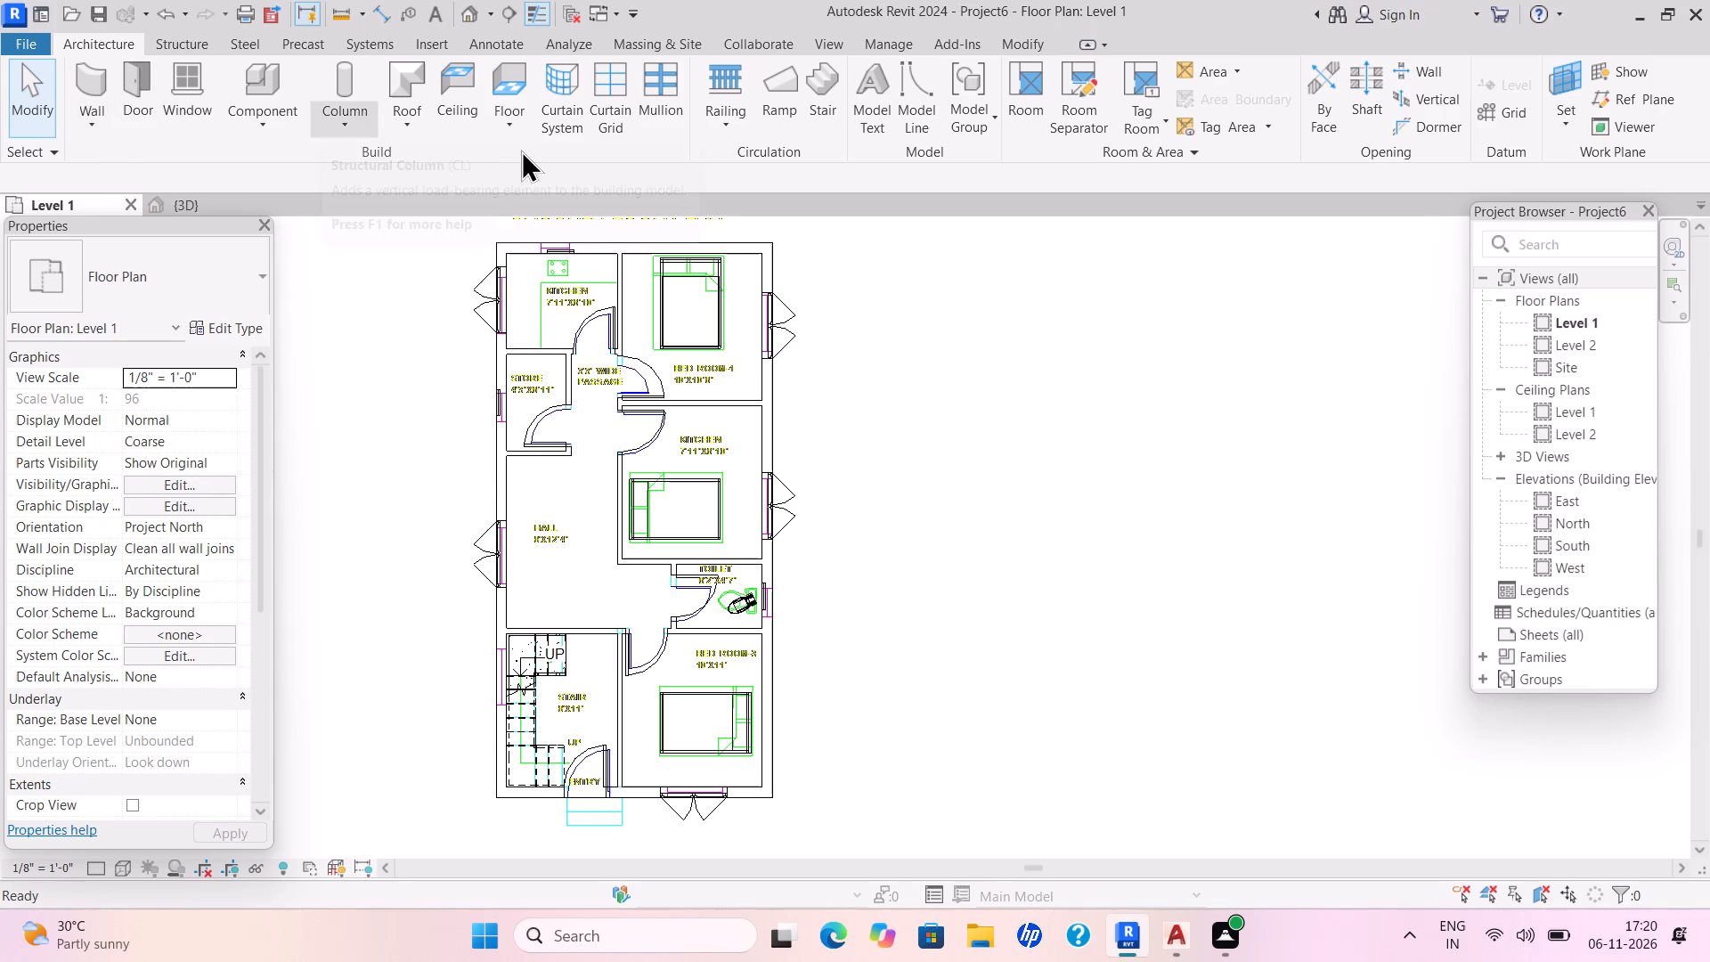
pyautogui.click(416, 121)
pyautogui.click(416, 145)
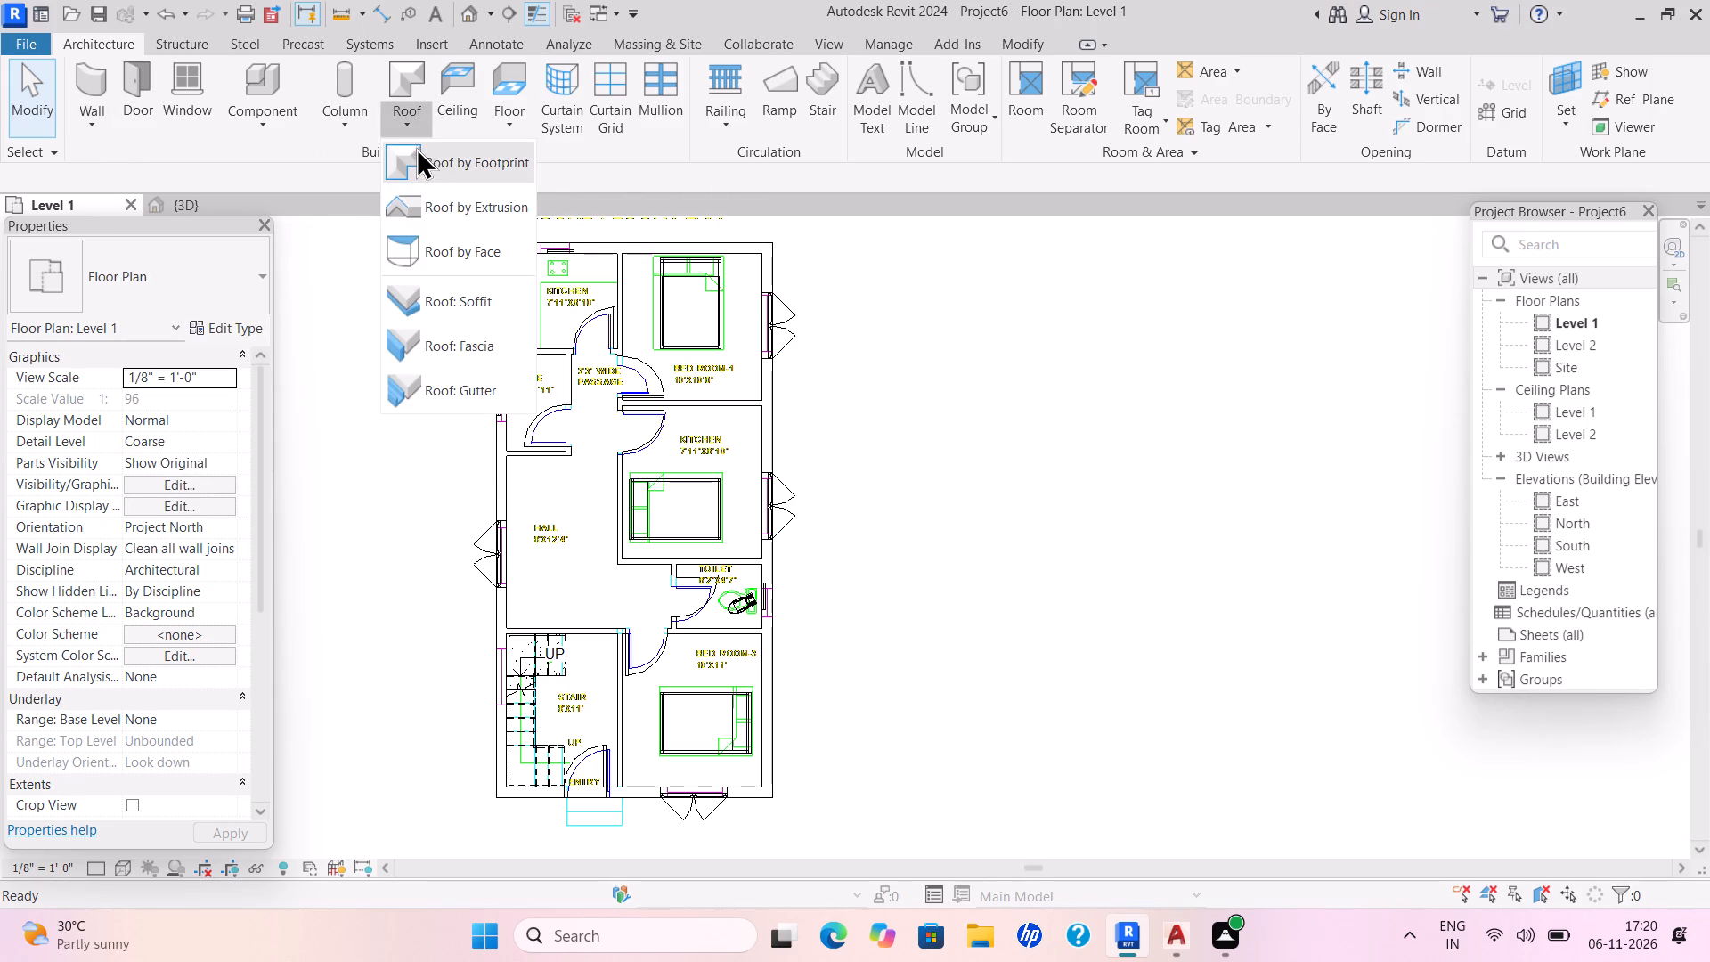
pyautogui.click(854, 515)
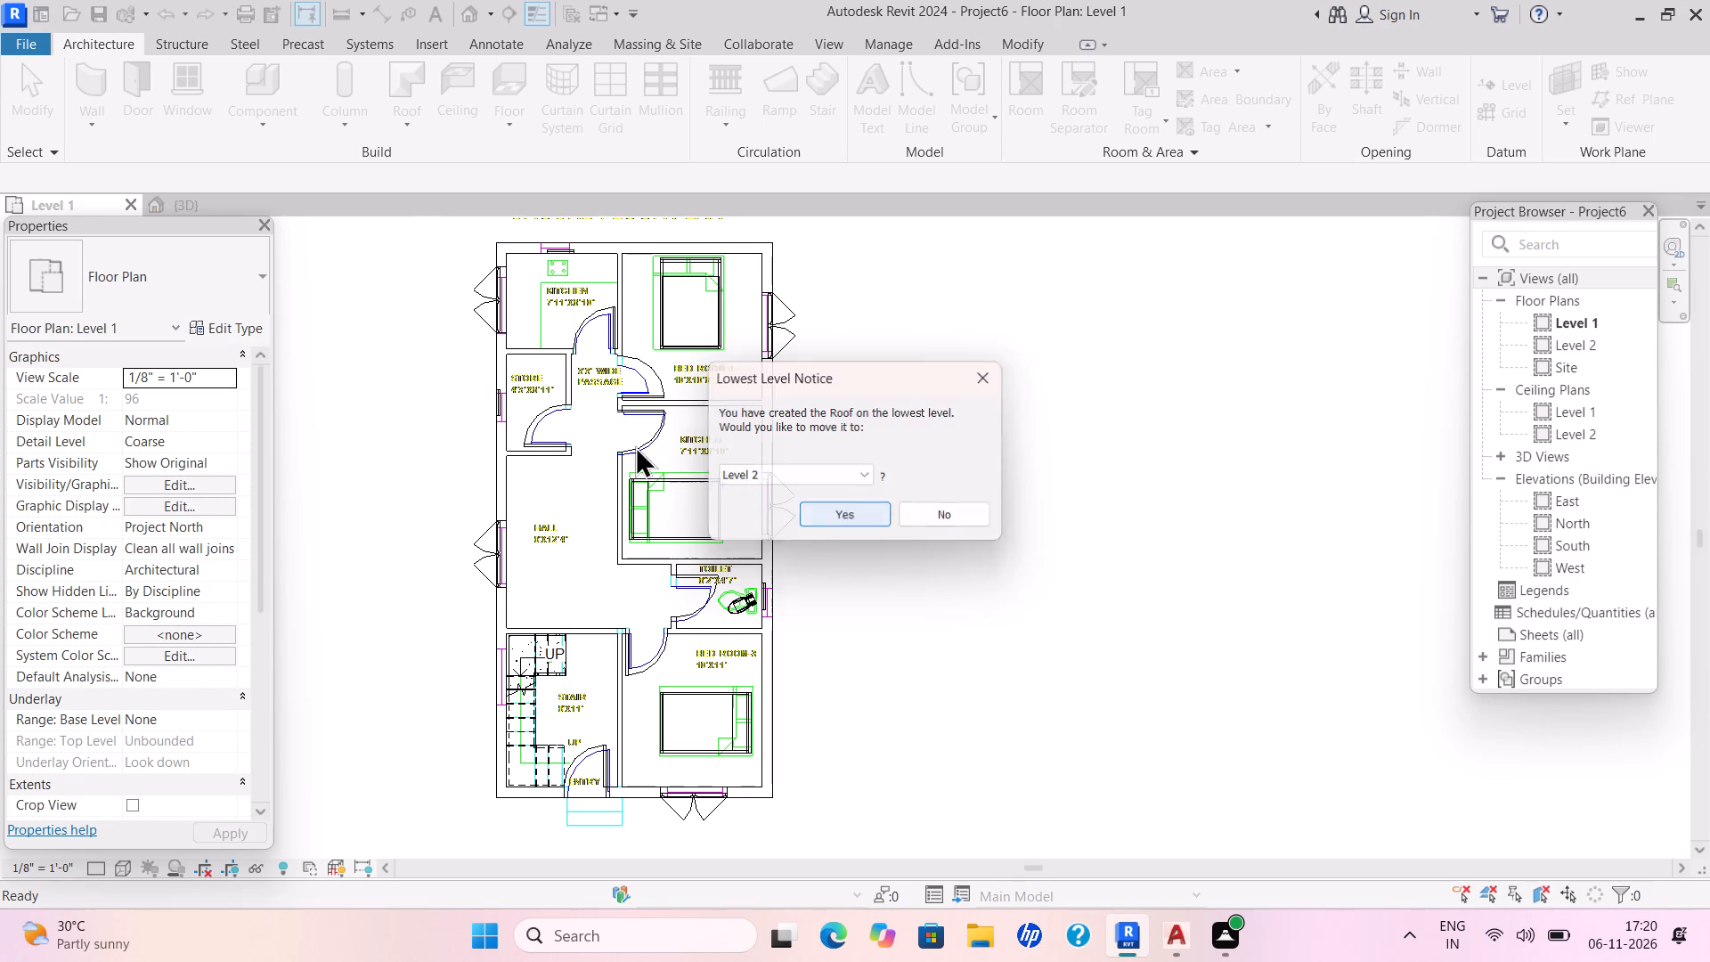
pyautogui.click(232, 330)
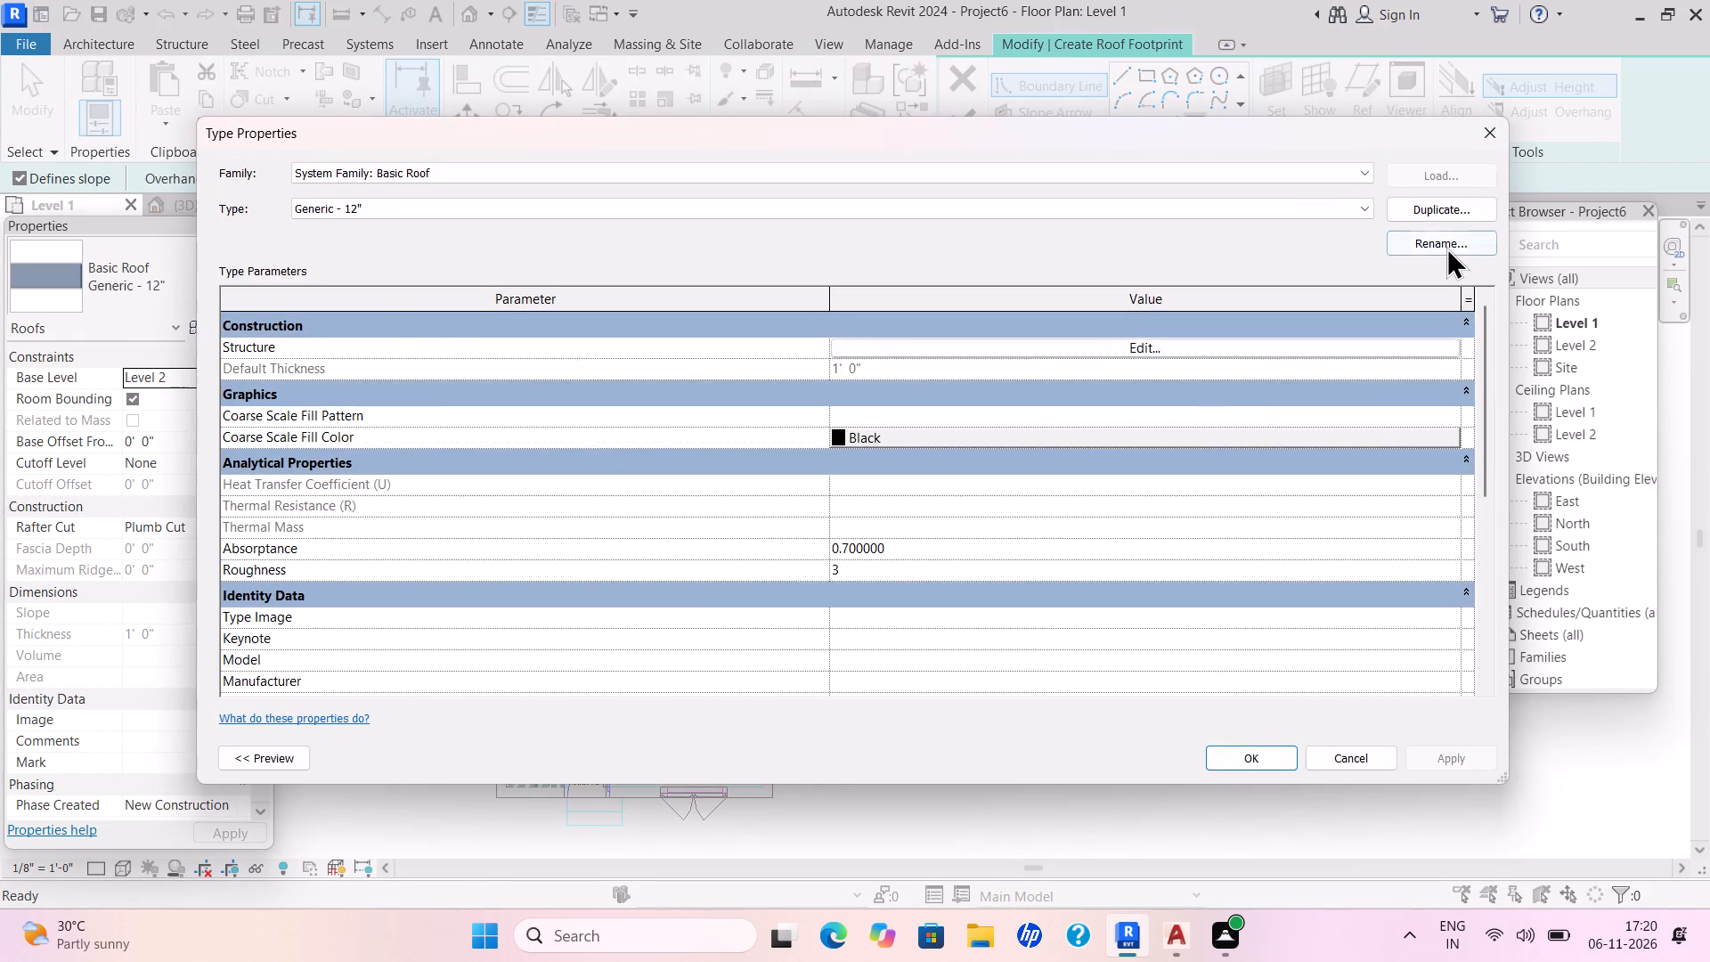
pyautogui.click(1443, 216)
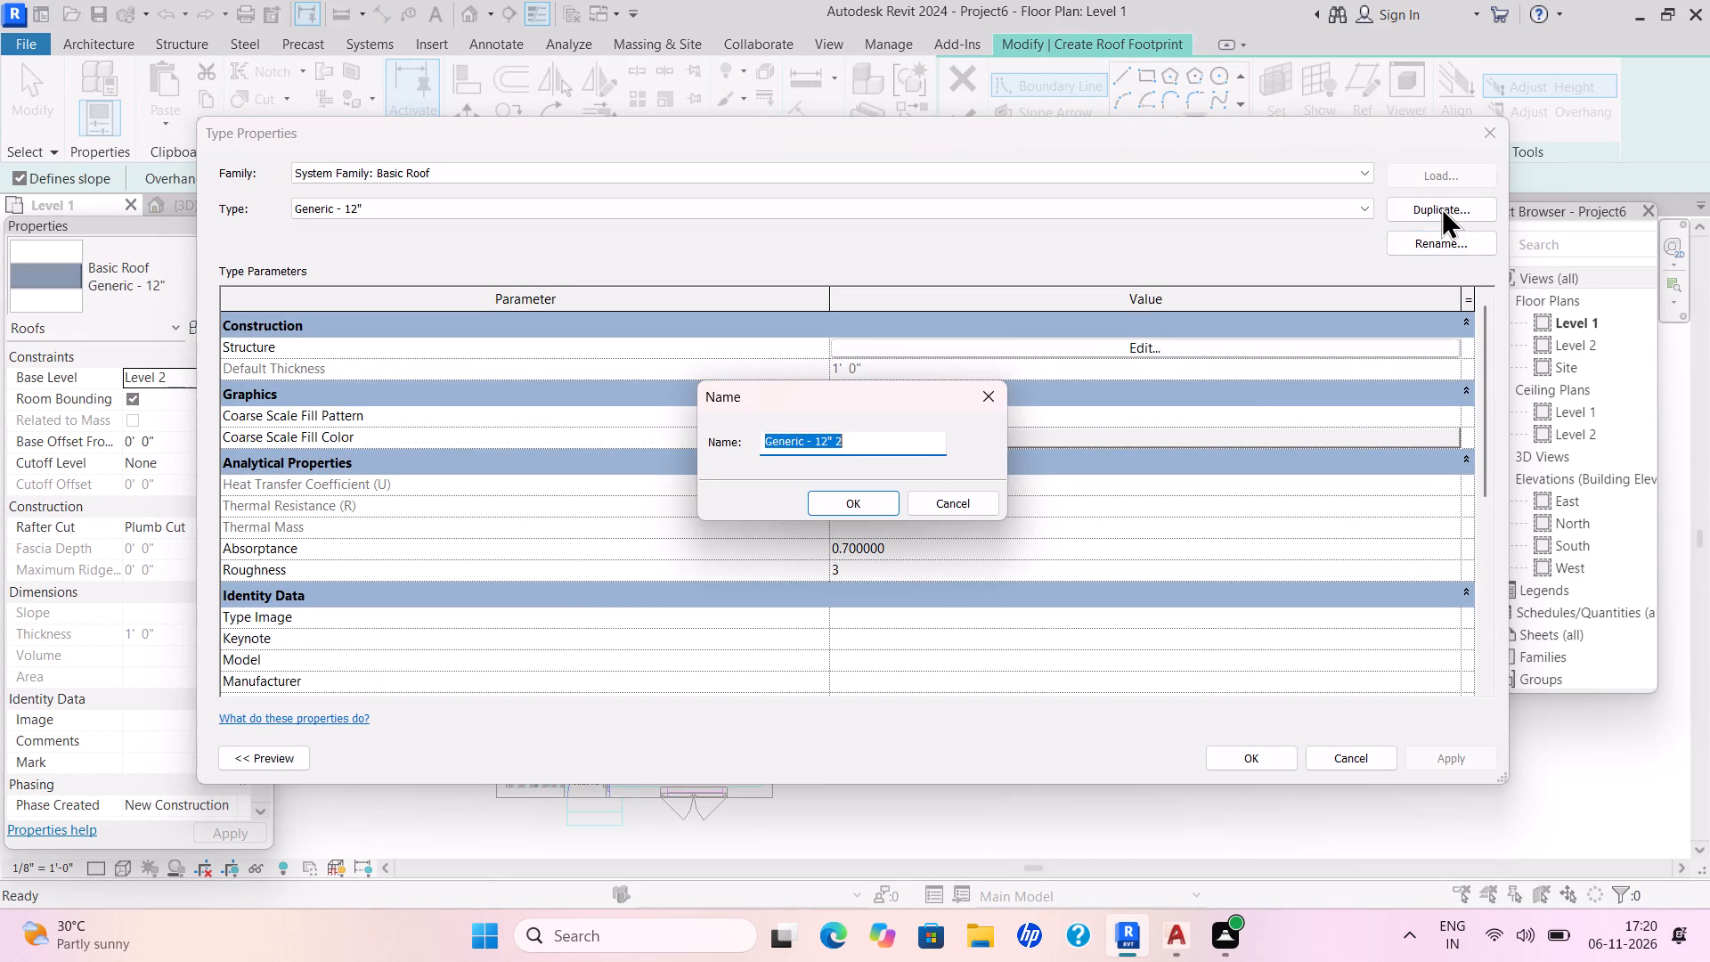
pyautogui.press('BackSpace')
pyautogui.write('FLOO')
pyautogui.press('BackSpace')
pyautogui.press('BackSpace')
pyautogui.press('BackSpace')
pyautogui.press('BackSpace')
pyautogui.press('BackSpace')
pyautogui.press('BackSpace')
pyautogui.press('BackSpace')
pyautogui.press('BackSpace')
pyautogui.press('BackSpace')
pyautogui.press('BackSpace')
pyautogui.press('BackSpace')
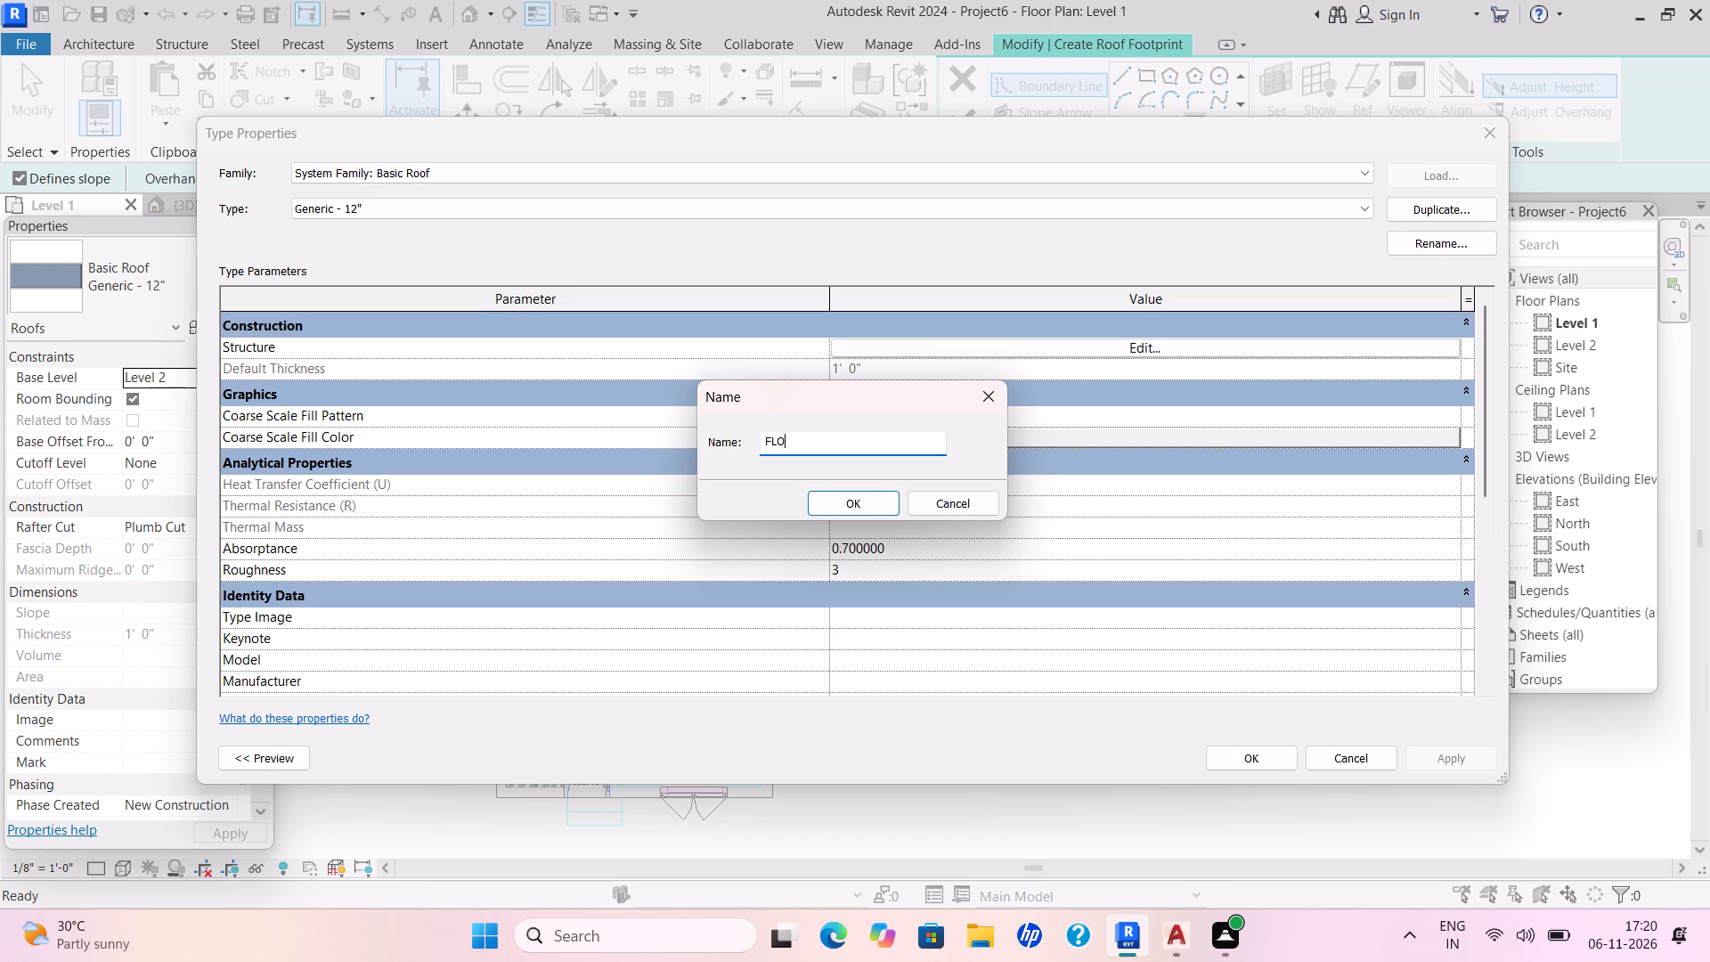
pyautogui.write('ROOF')
pyautogui.press('space')
pyautogui.write('6"')
pyautogui.press('Return')
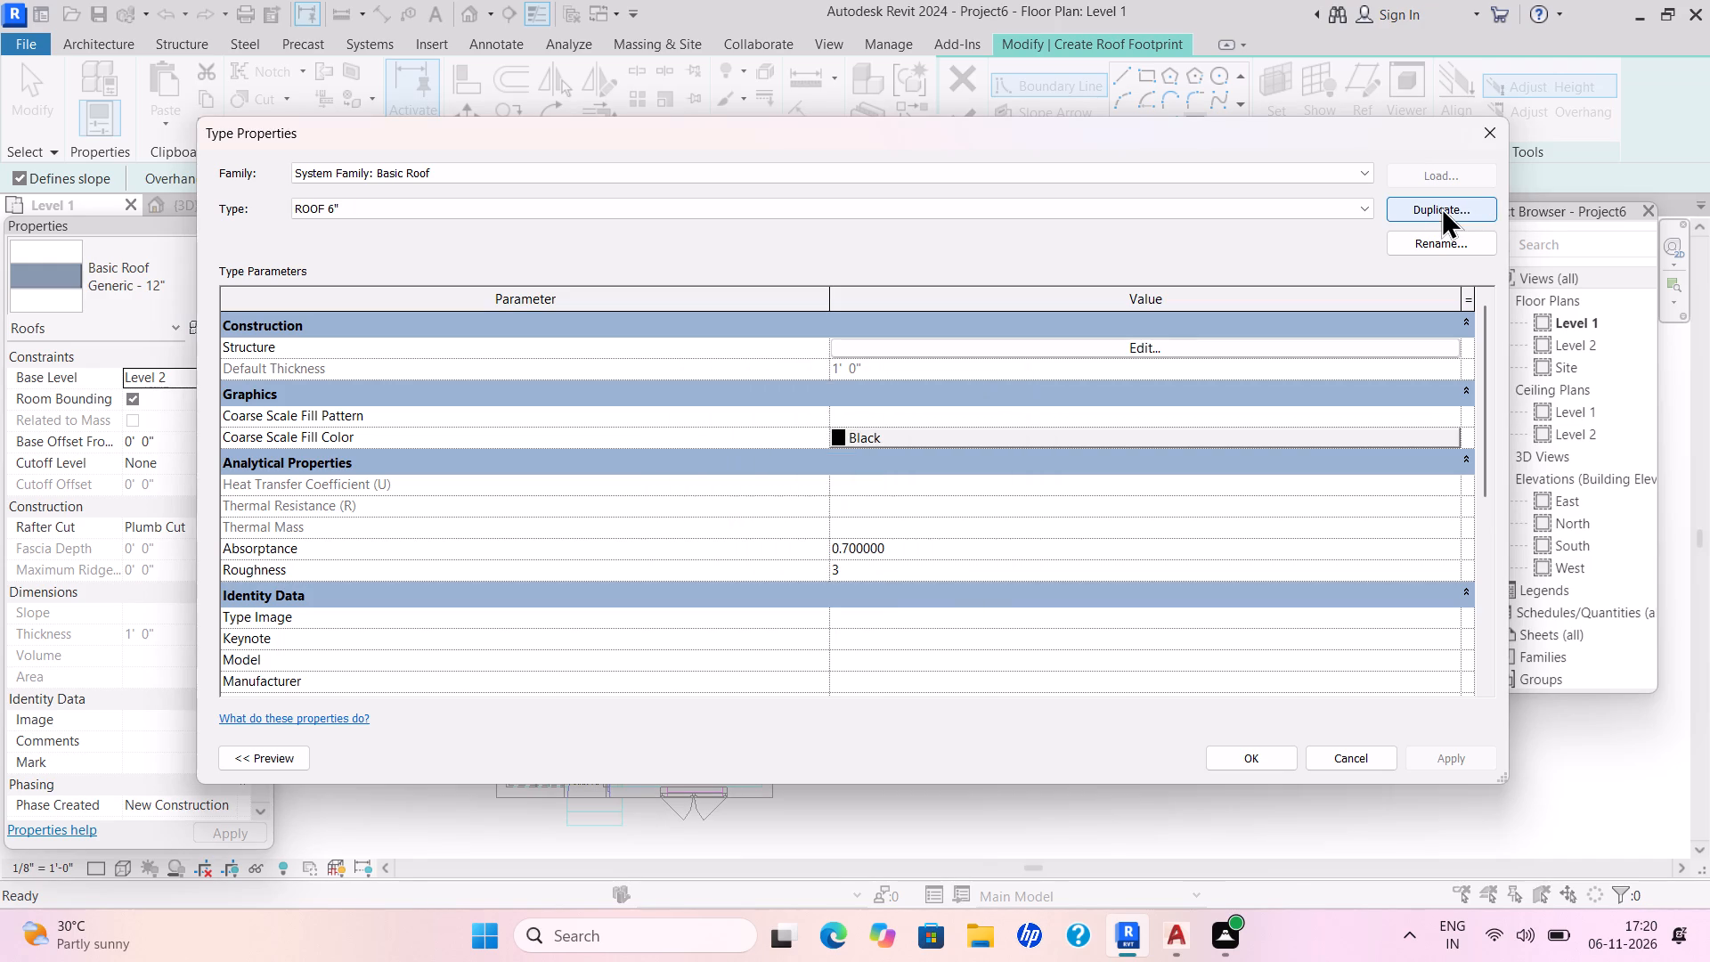
# Set the structure layer thickness of the ROOF 6" type to 6" and apply the type.
pyautogui.click(1140, 342)
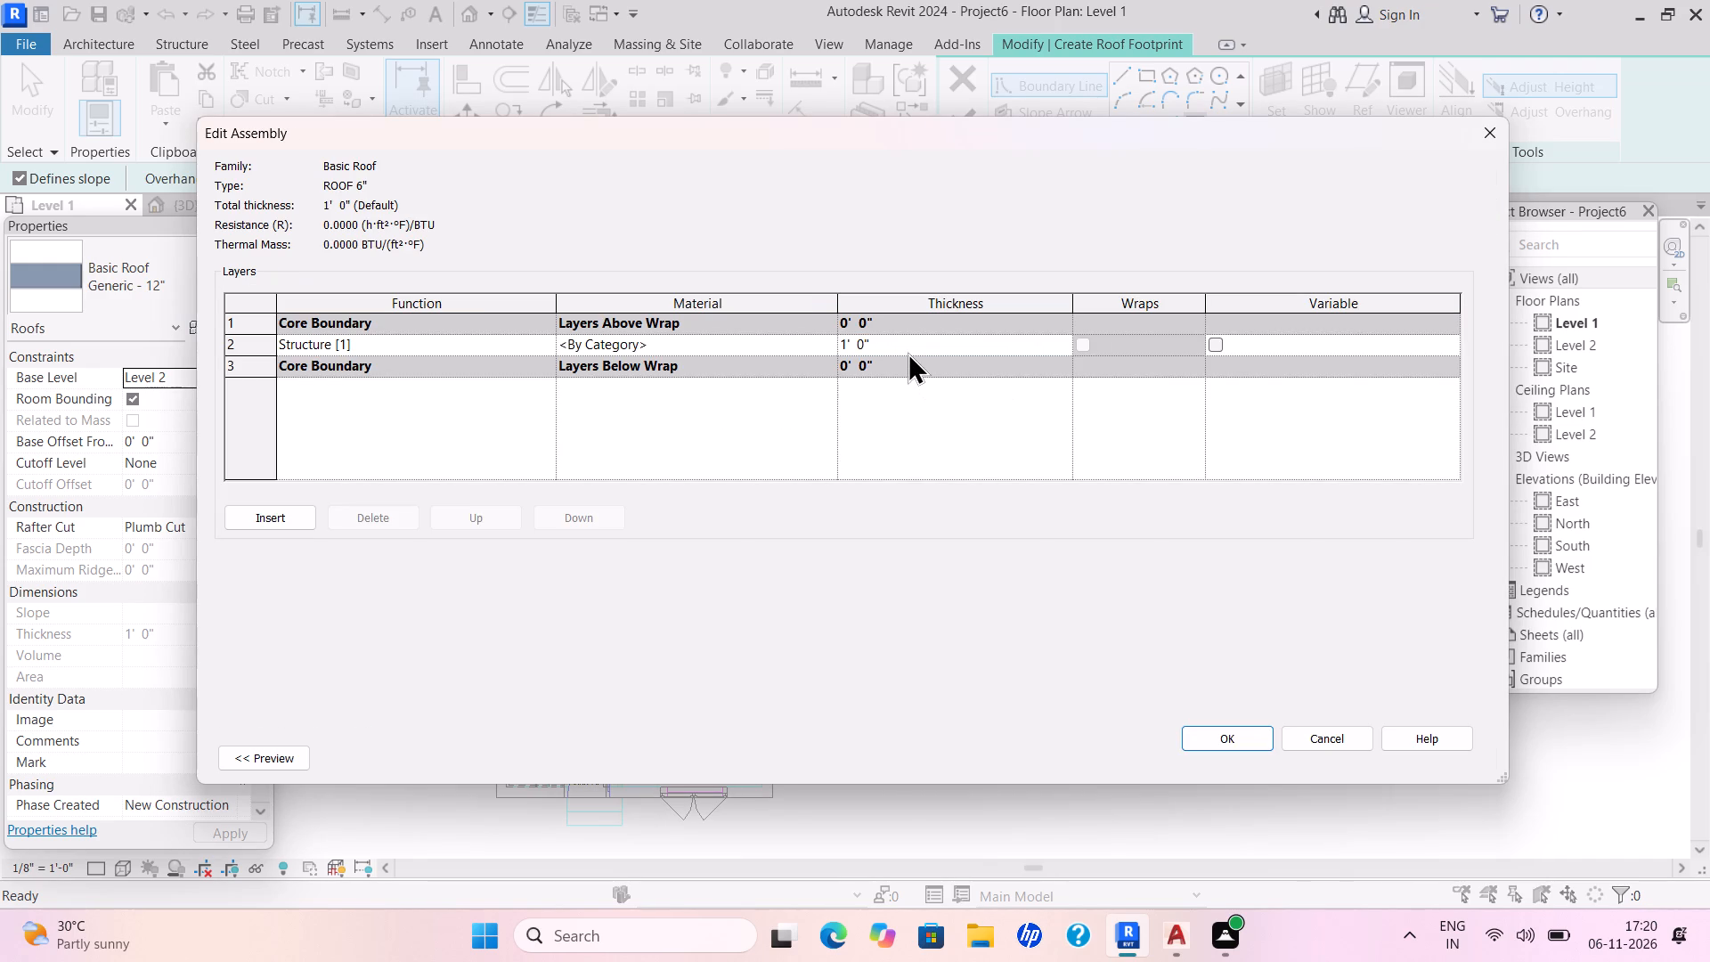
pyautogui.moveTo(889, 339); pyautogui.dragTo(879, 355)
pyautogui.press('BackSpace')
pyautogui.press('6')
pyautogui.hotkey('shift', '"')
pyautogui.press('Return')
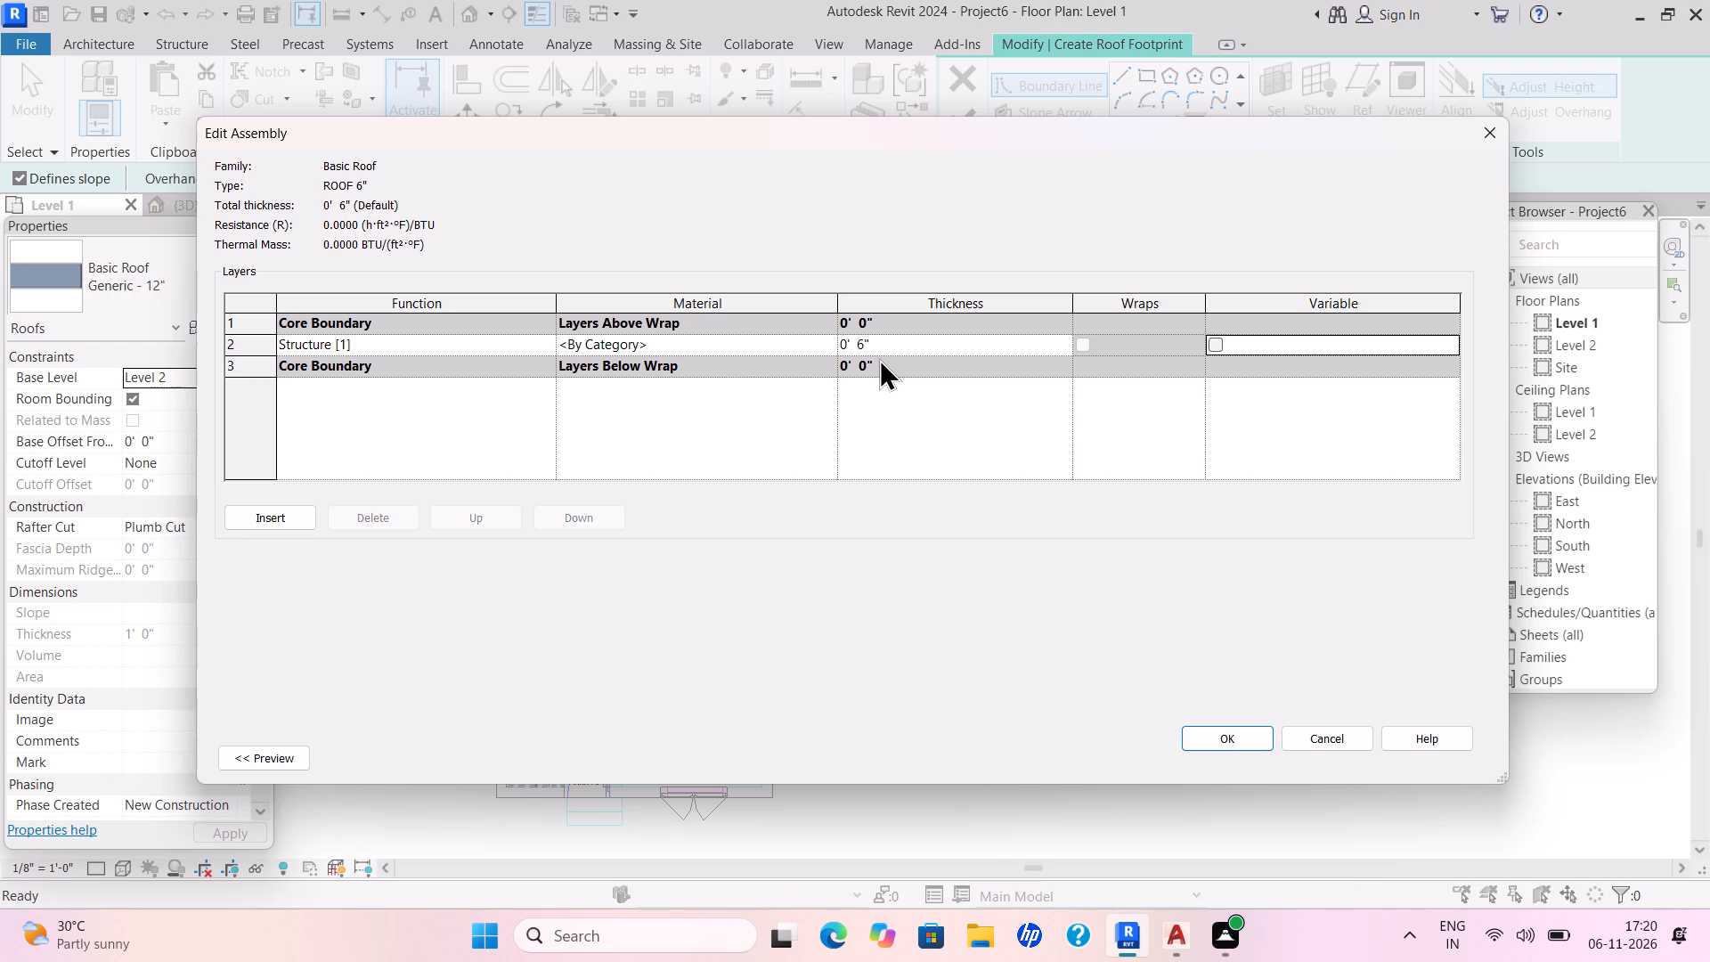
pyautogui.click(1263, 738)
pyautogui.click(1438, 751)
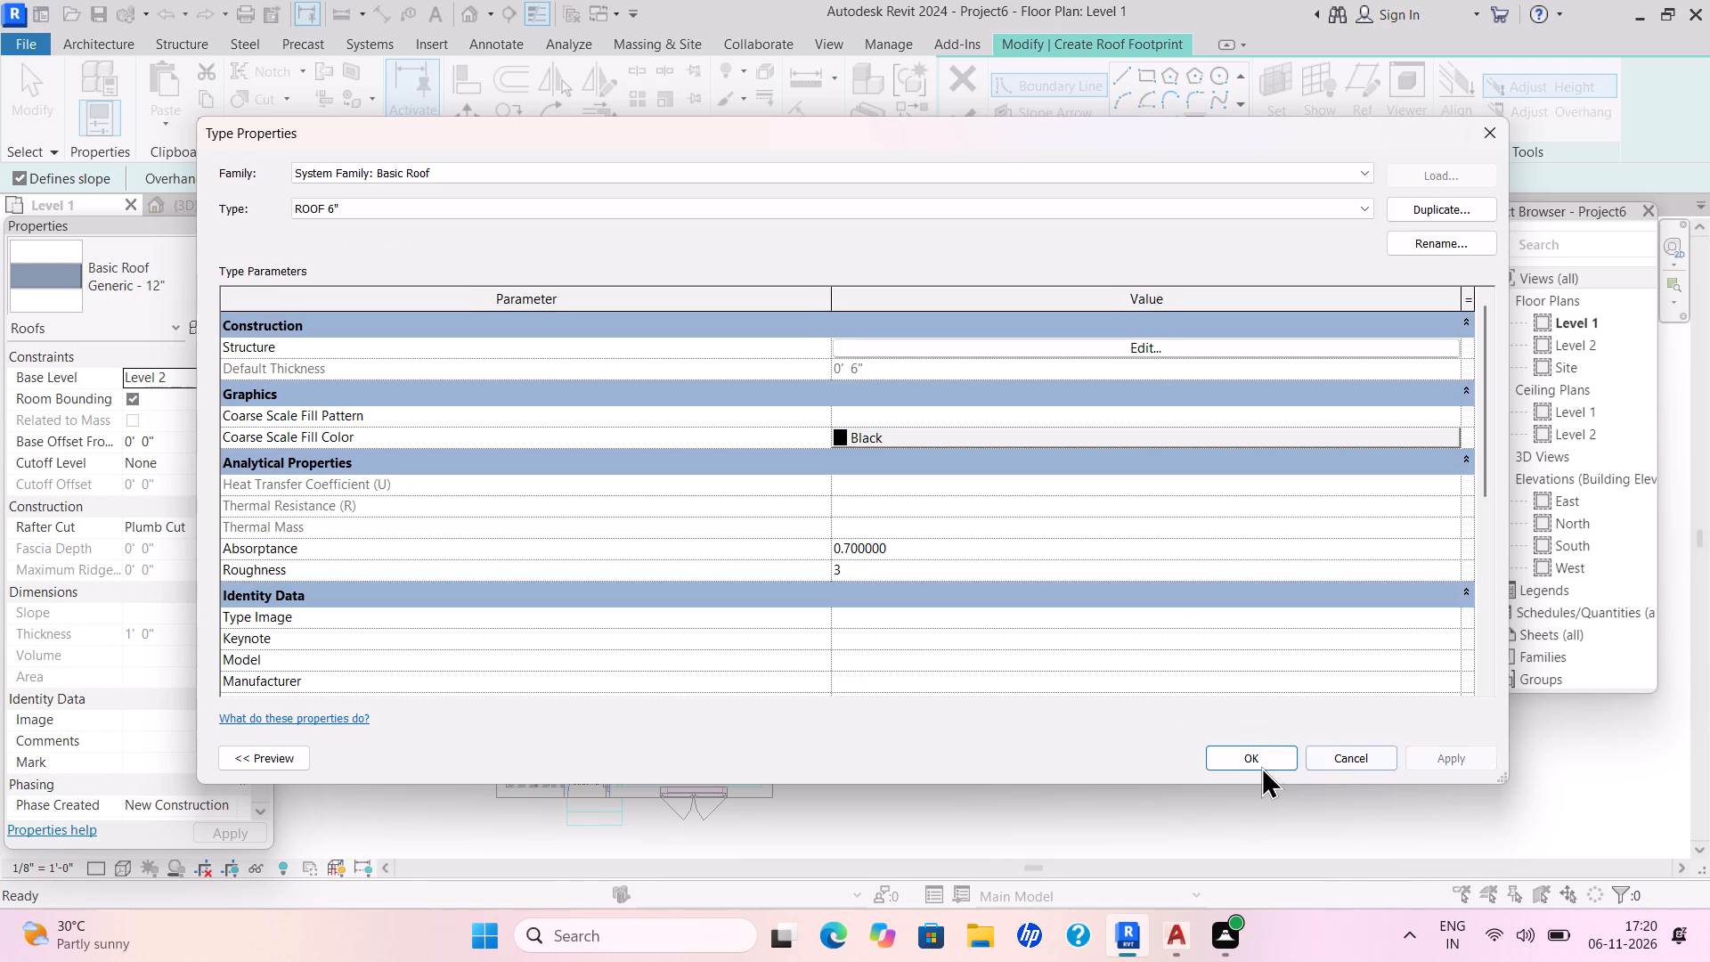
pyautogui.click(1258, 766)
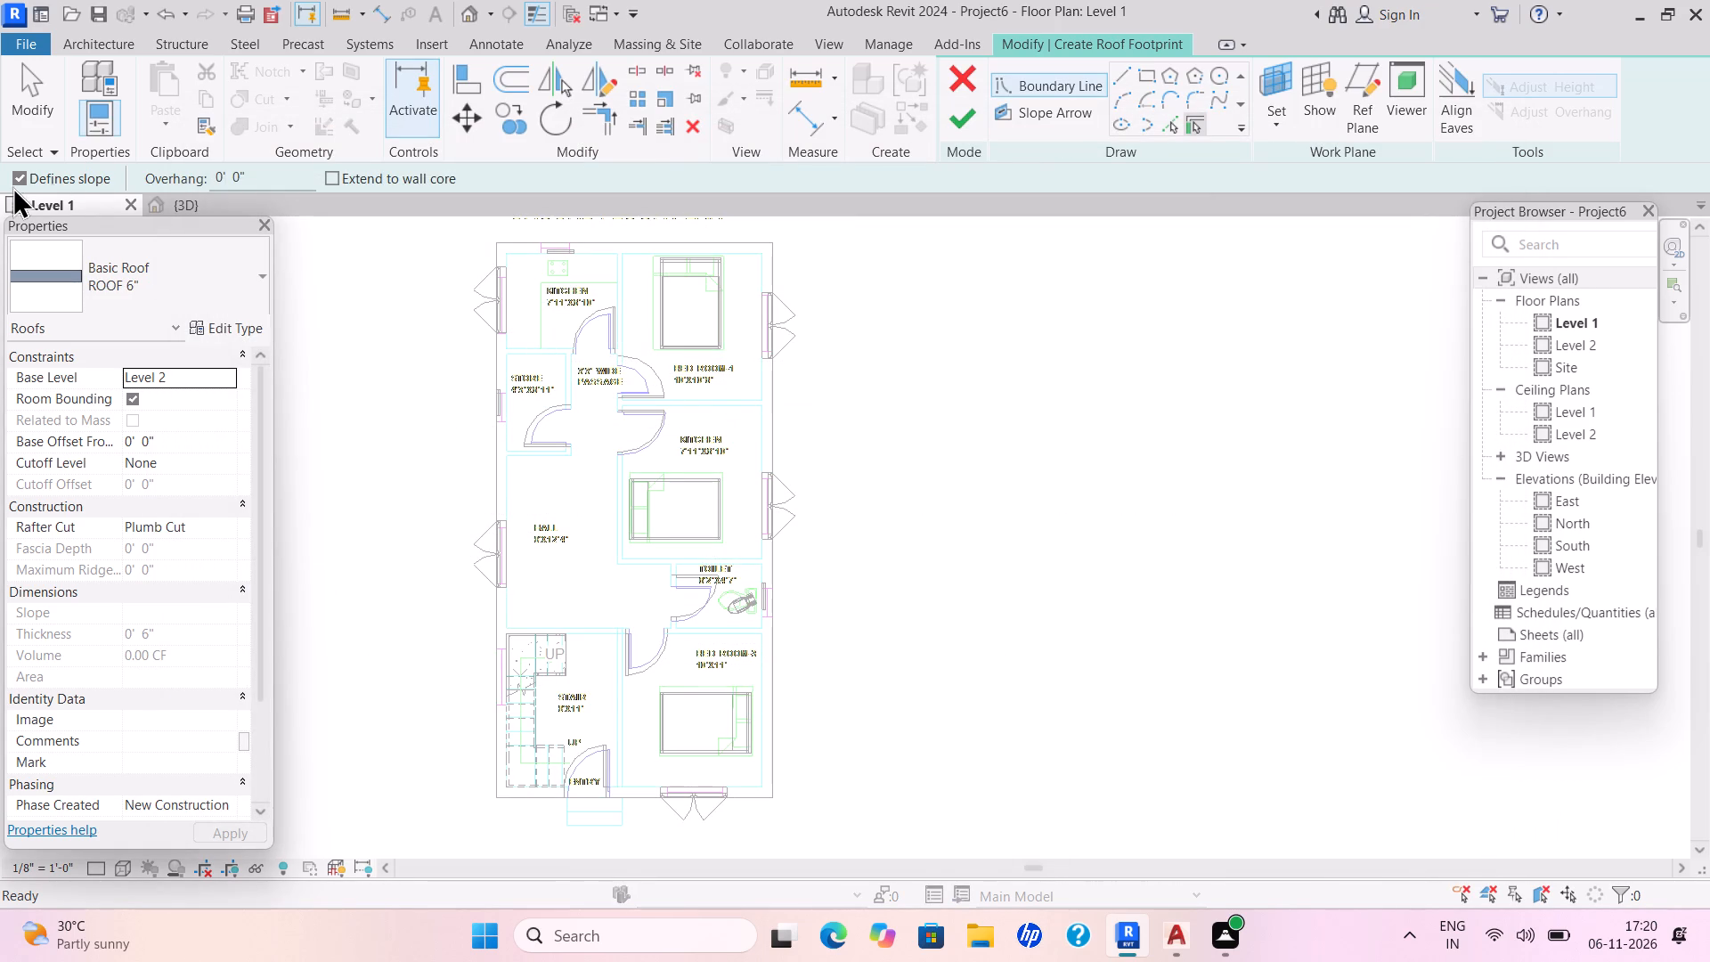
# Sketch a rectangular roof boundary without slope, offset 3' outside the house's outer wall corners, finish the roof, and check it in 3D.
pyautogui.click(13, 180)
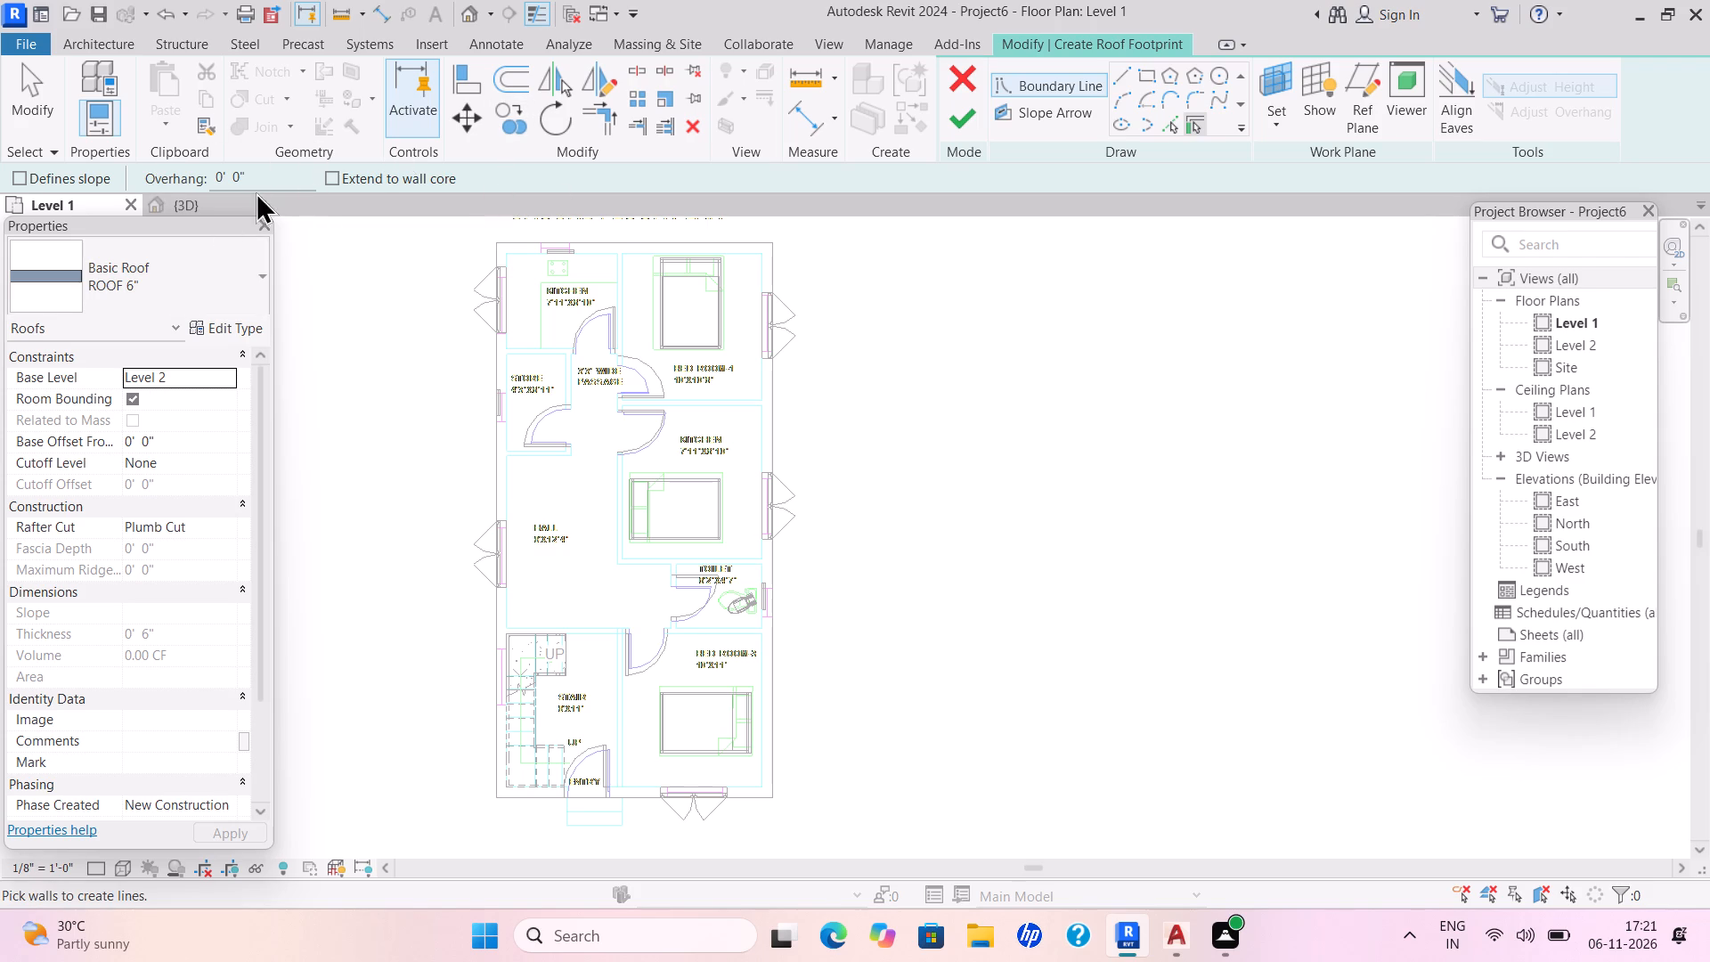
pyautogui.doubleClick(1152, 68)
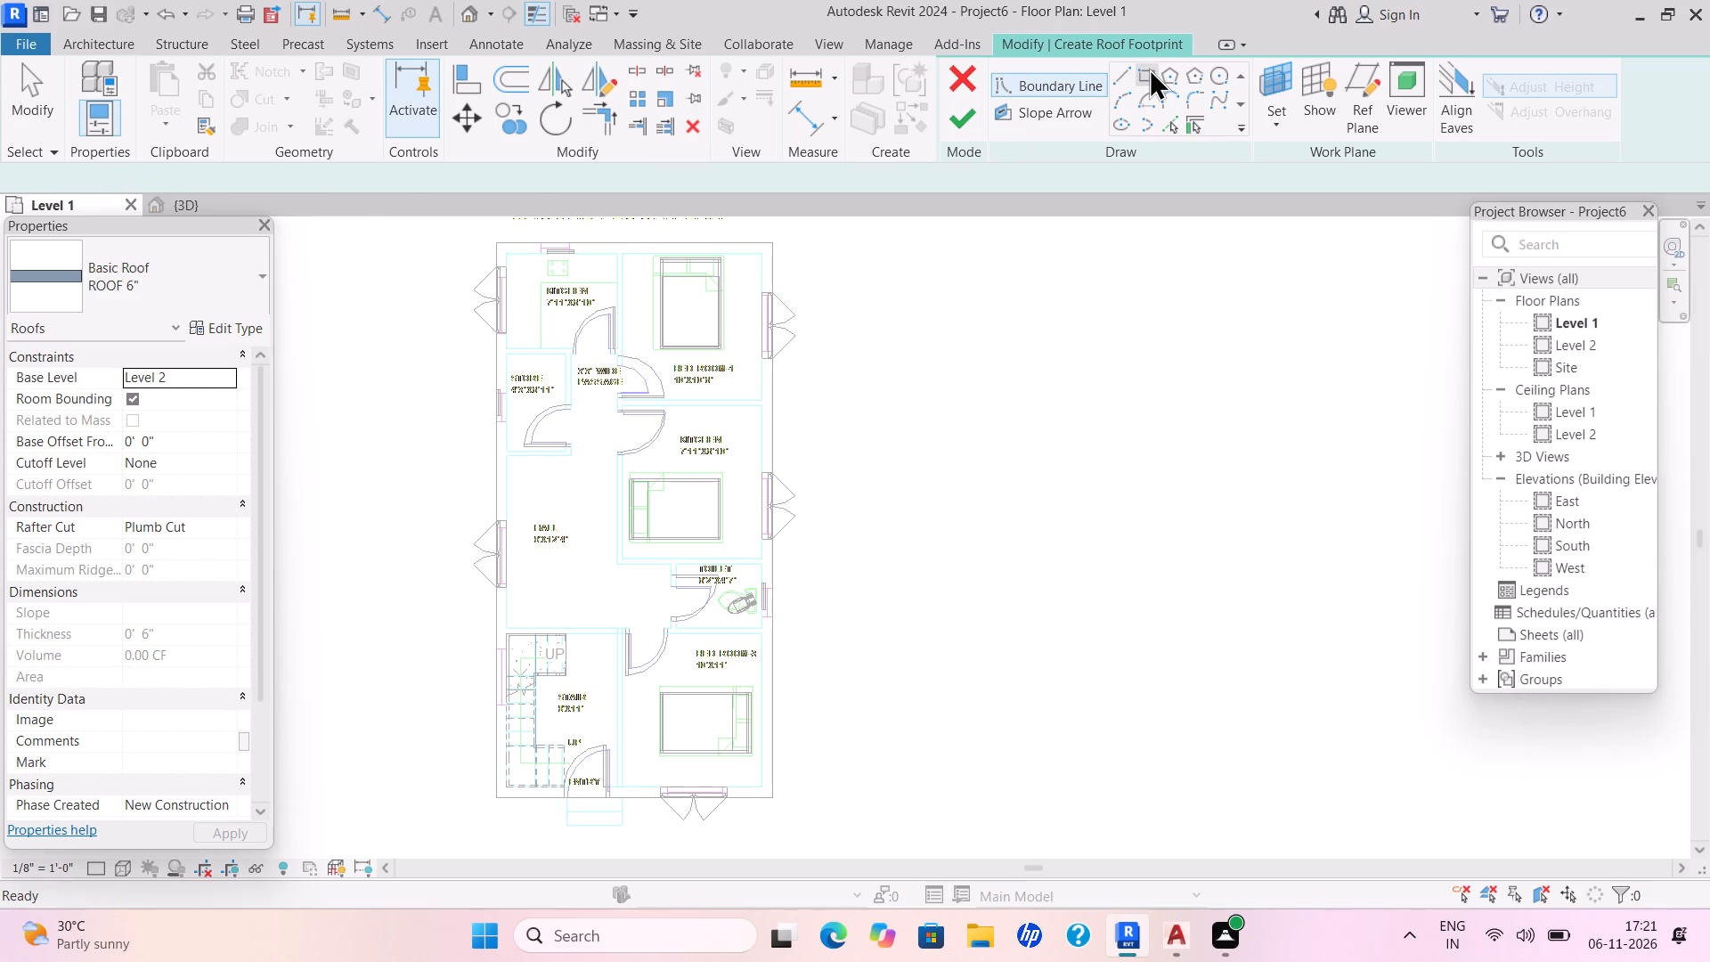
pyautogui.moveTo(326, 175); pyautogui.dragTo(230, 184)
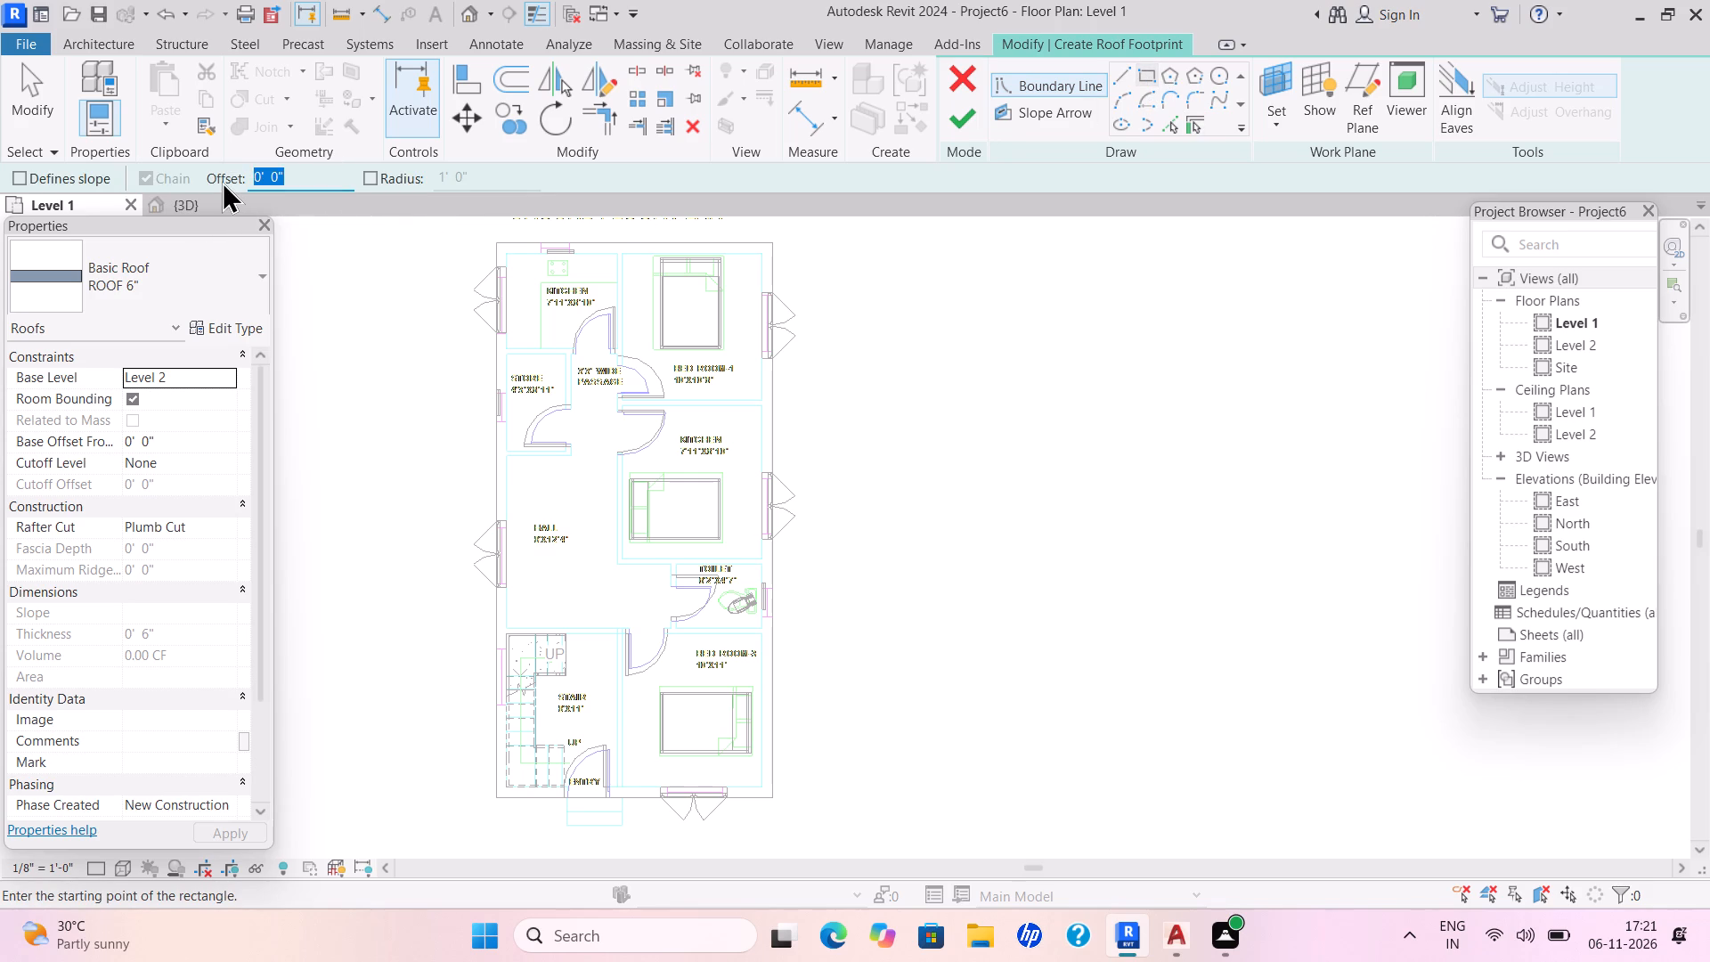
pyautogui.press('BackSpace')
pyautogui.write("3'")
pyautogui.press('Return')
pyautogui.moveTo(495, 244); pyautogui.dragTo(501, 254)
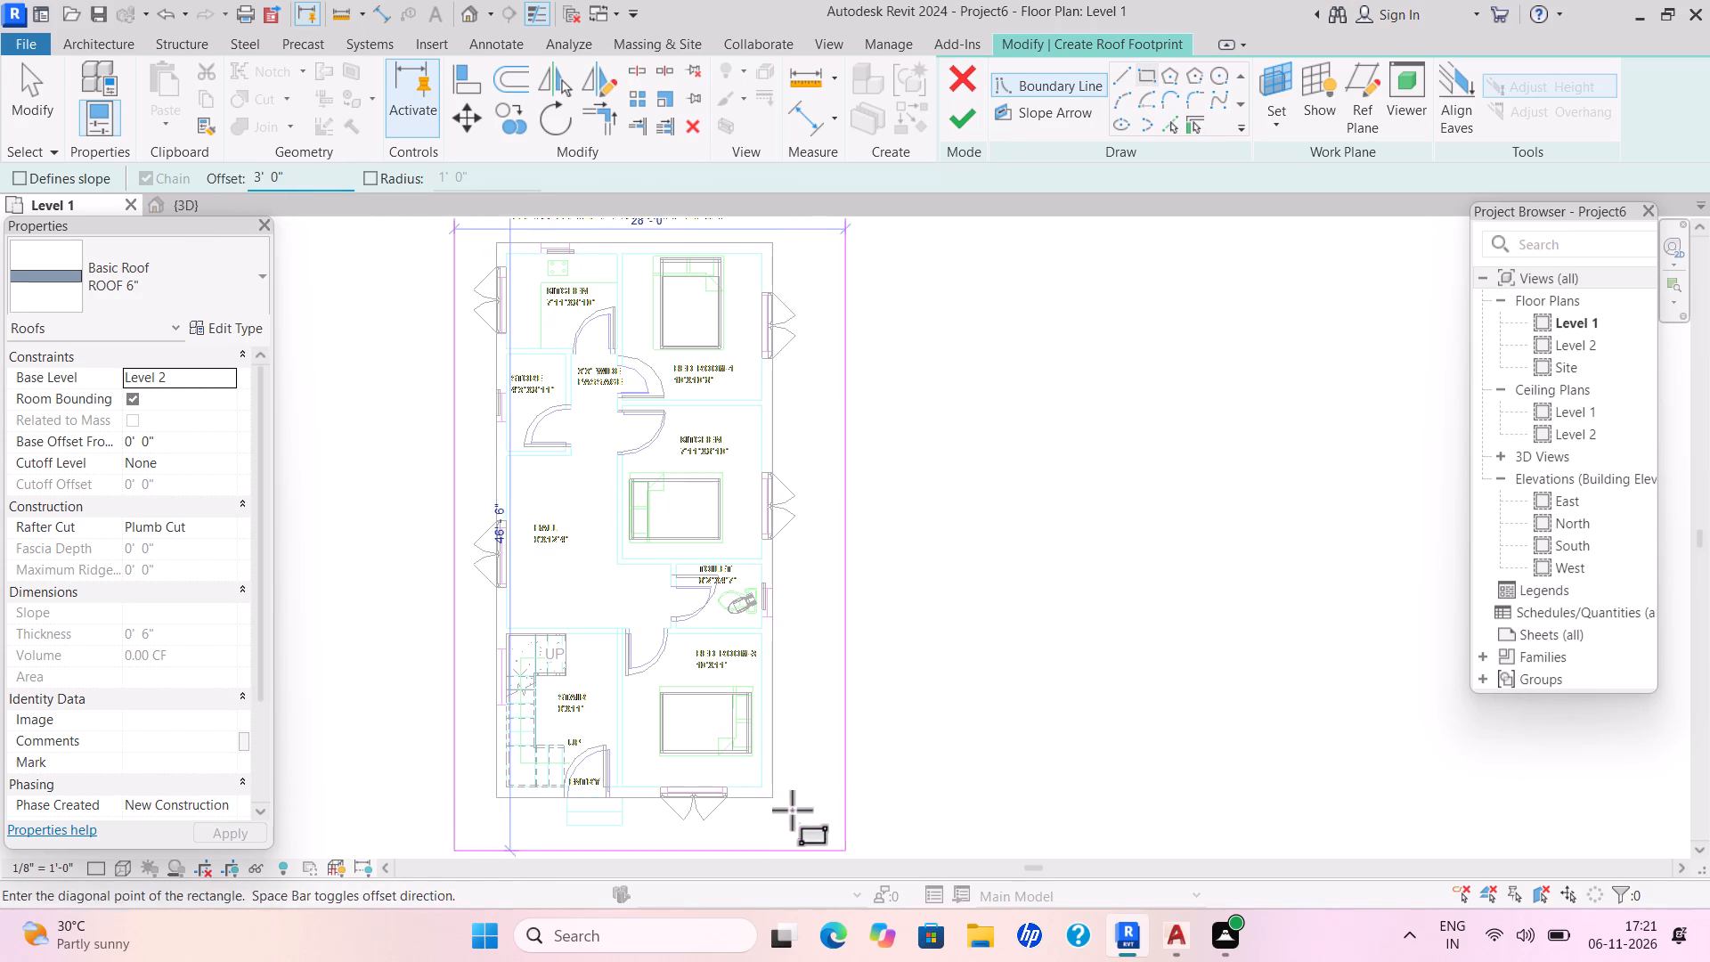
pyautogui.click(771, 802)
pyautogui.click(949, 121)
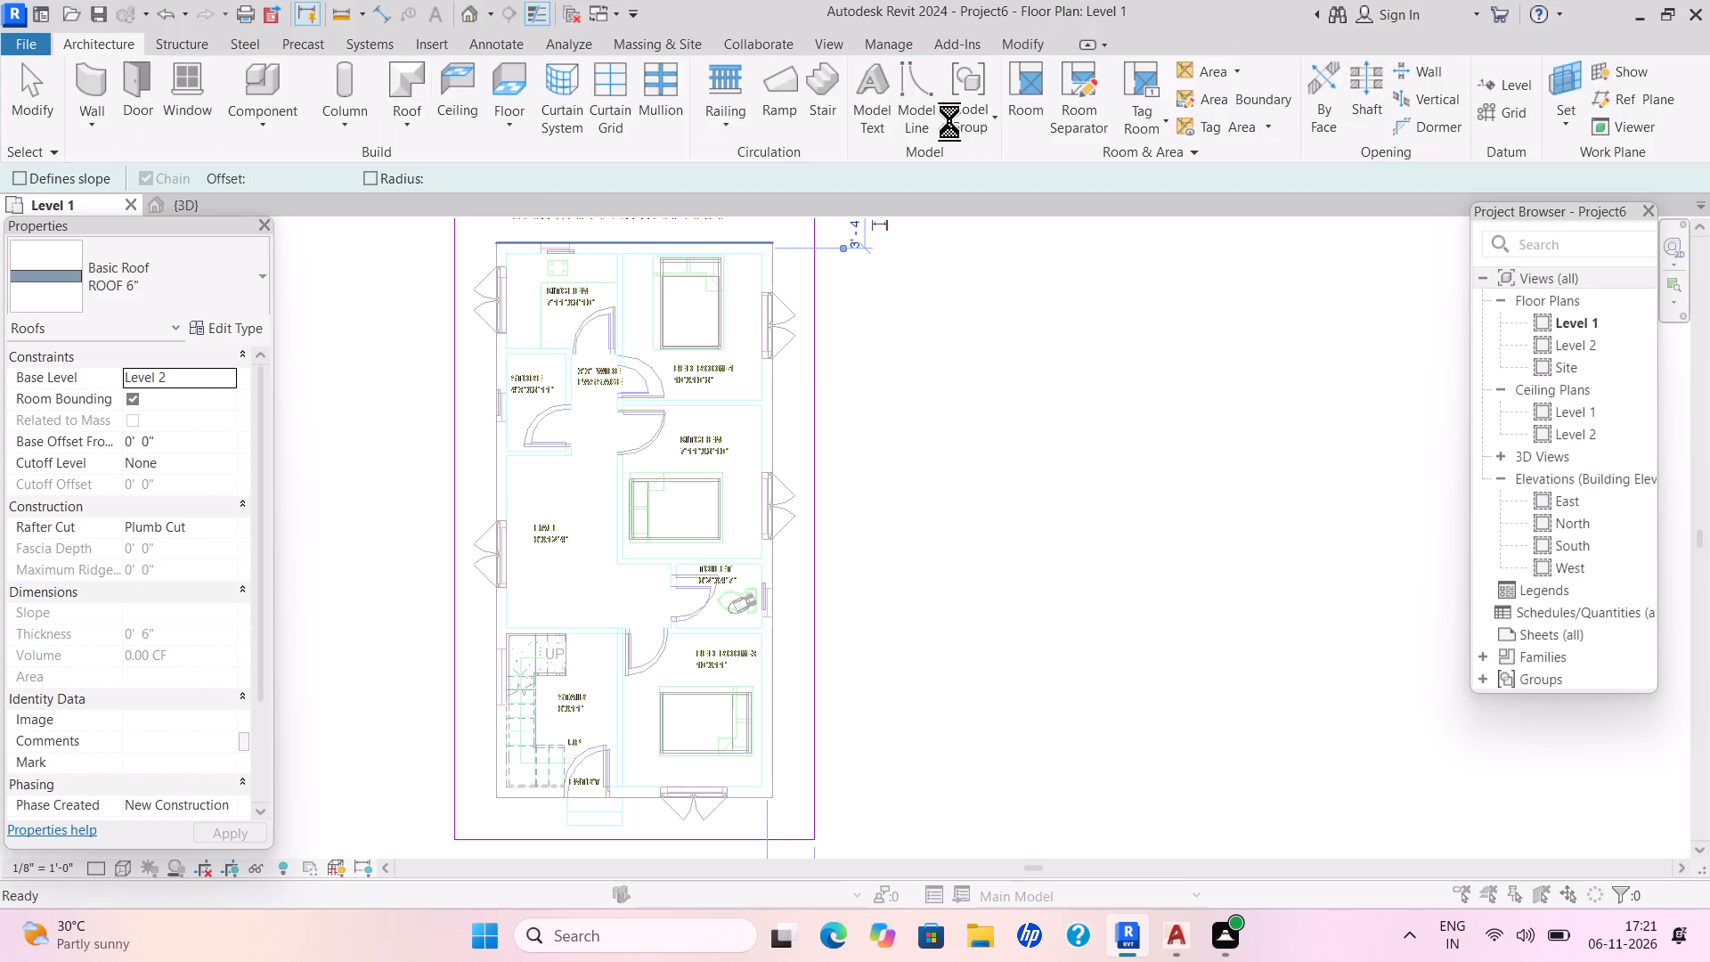
pyautogui.click(913, 470)
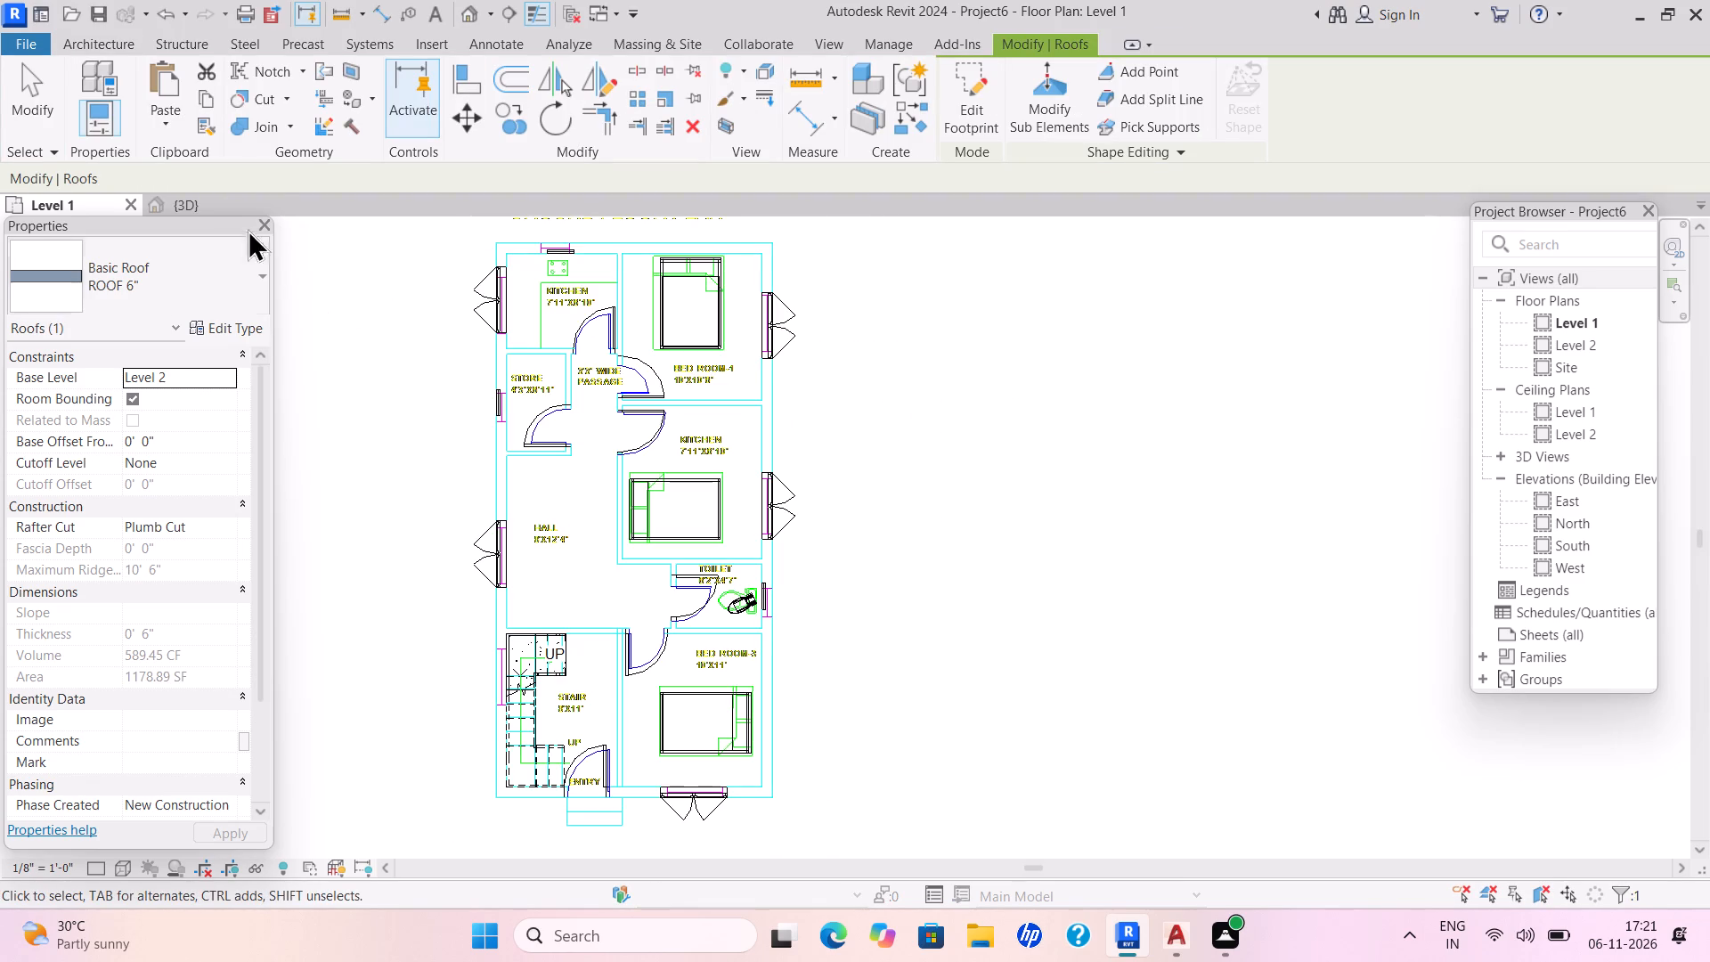
pyautogui.click(225, 205)
pyautogui.click(812, 389)
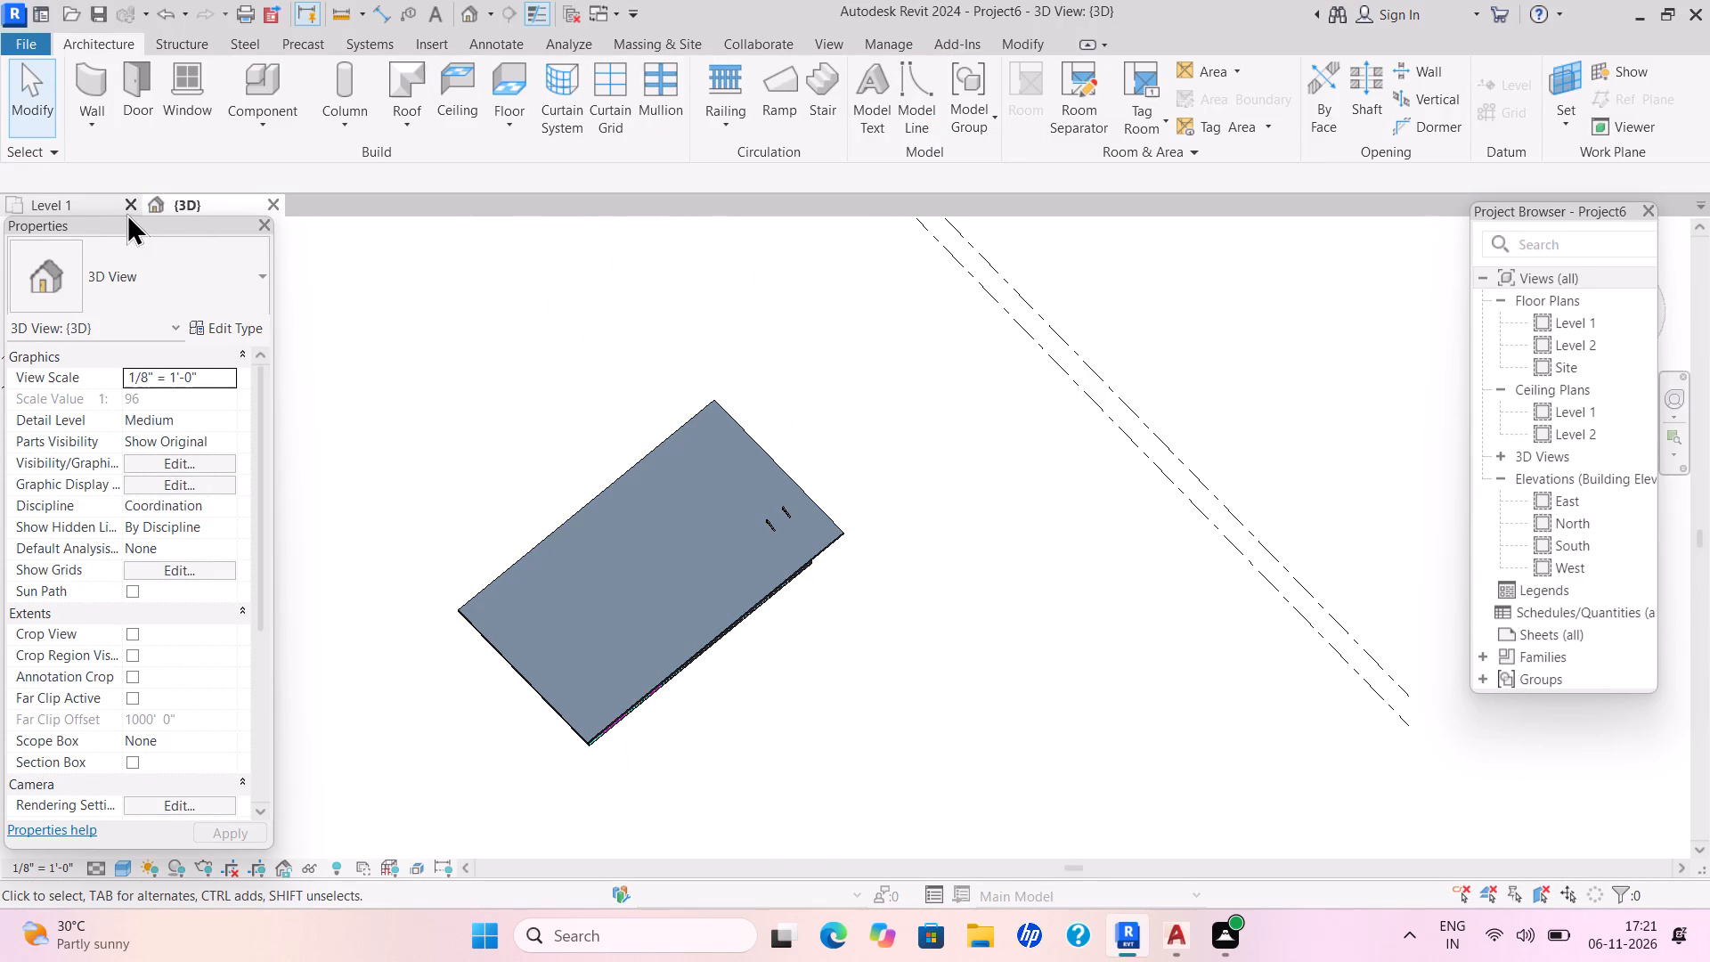
# Start a sketched railing path in the Level 1 plan with base level Level 2 and base offset 6".
pyautogui.click(102, 202)
pyautogui.press('Escape')
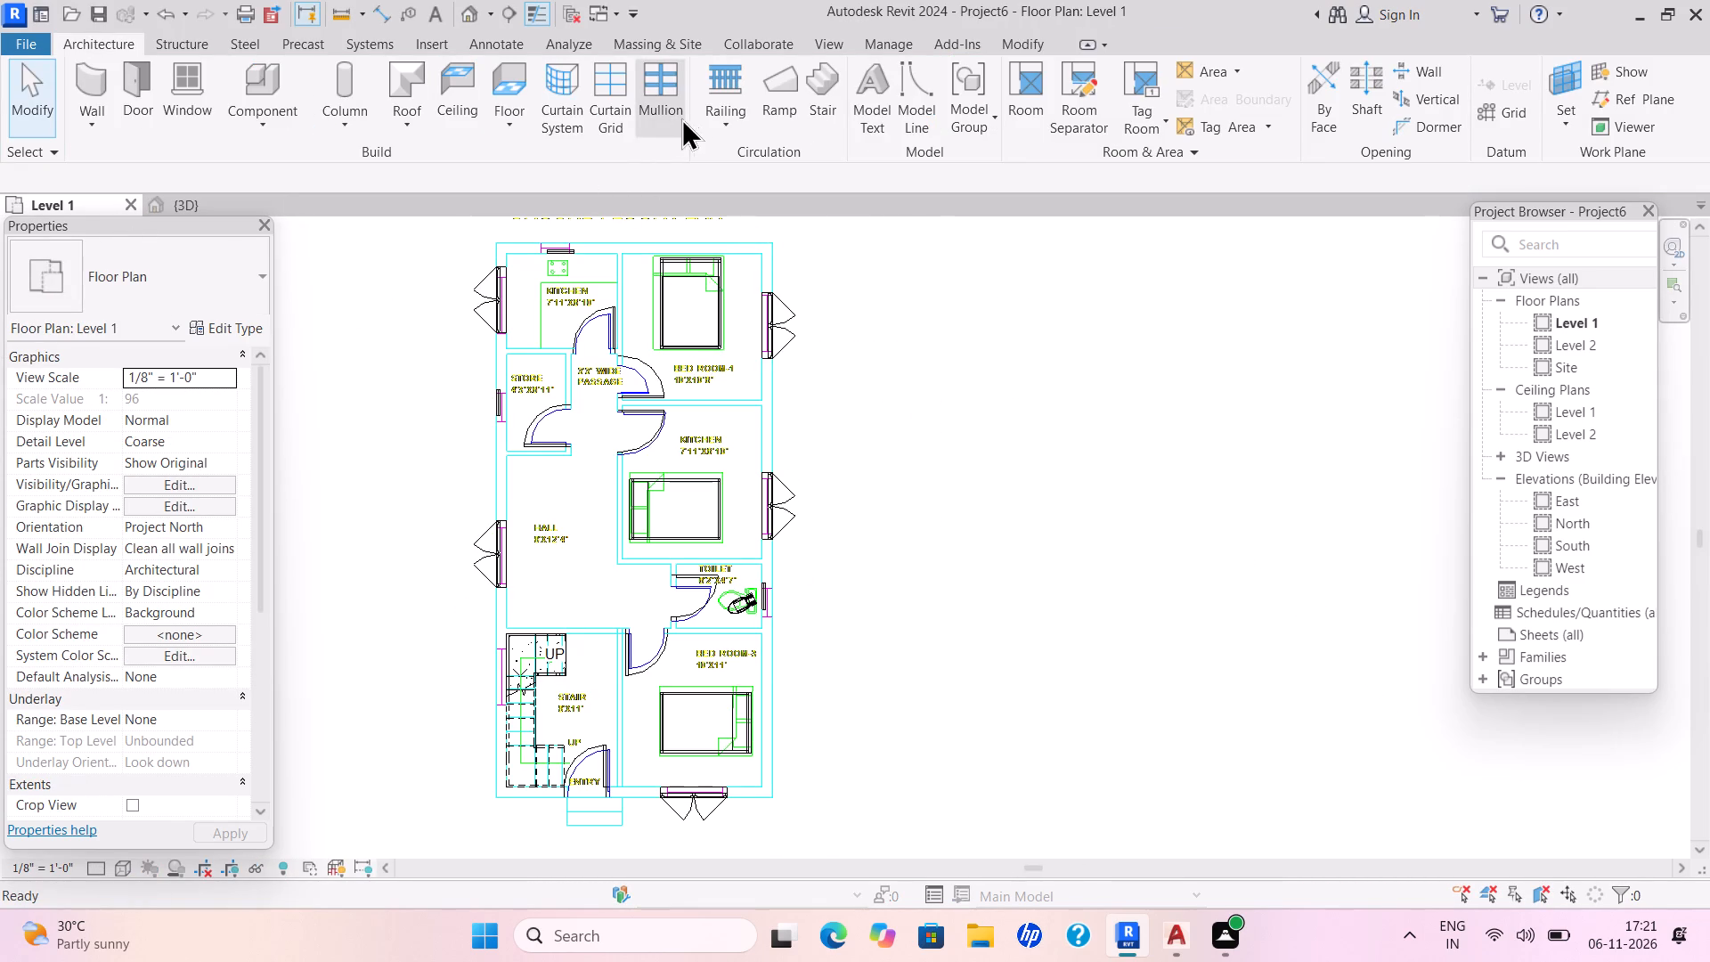
pyautogui.click(720, 115)
pyautogui.click(729, 160)
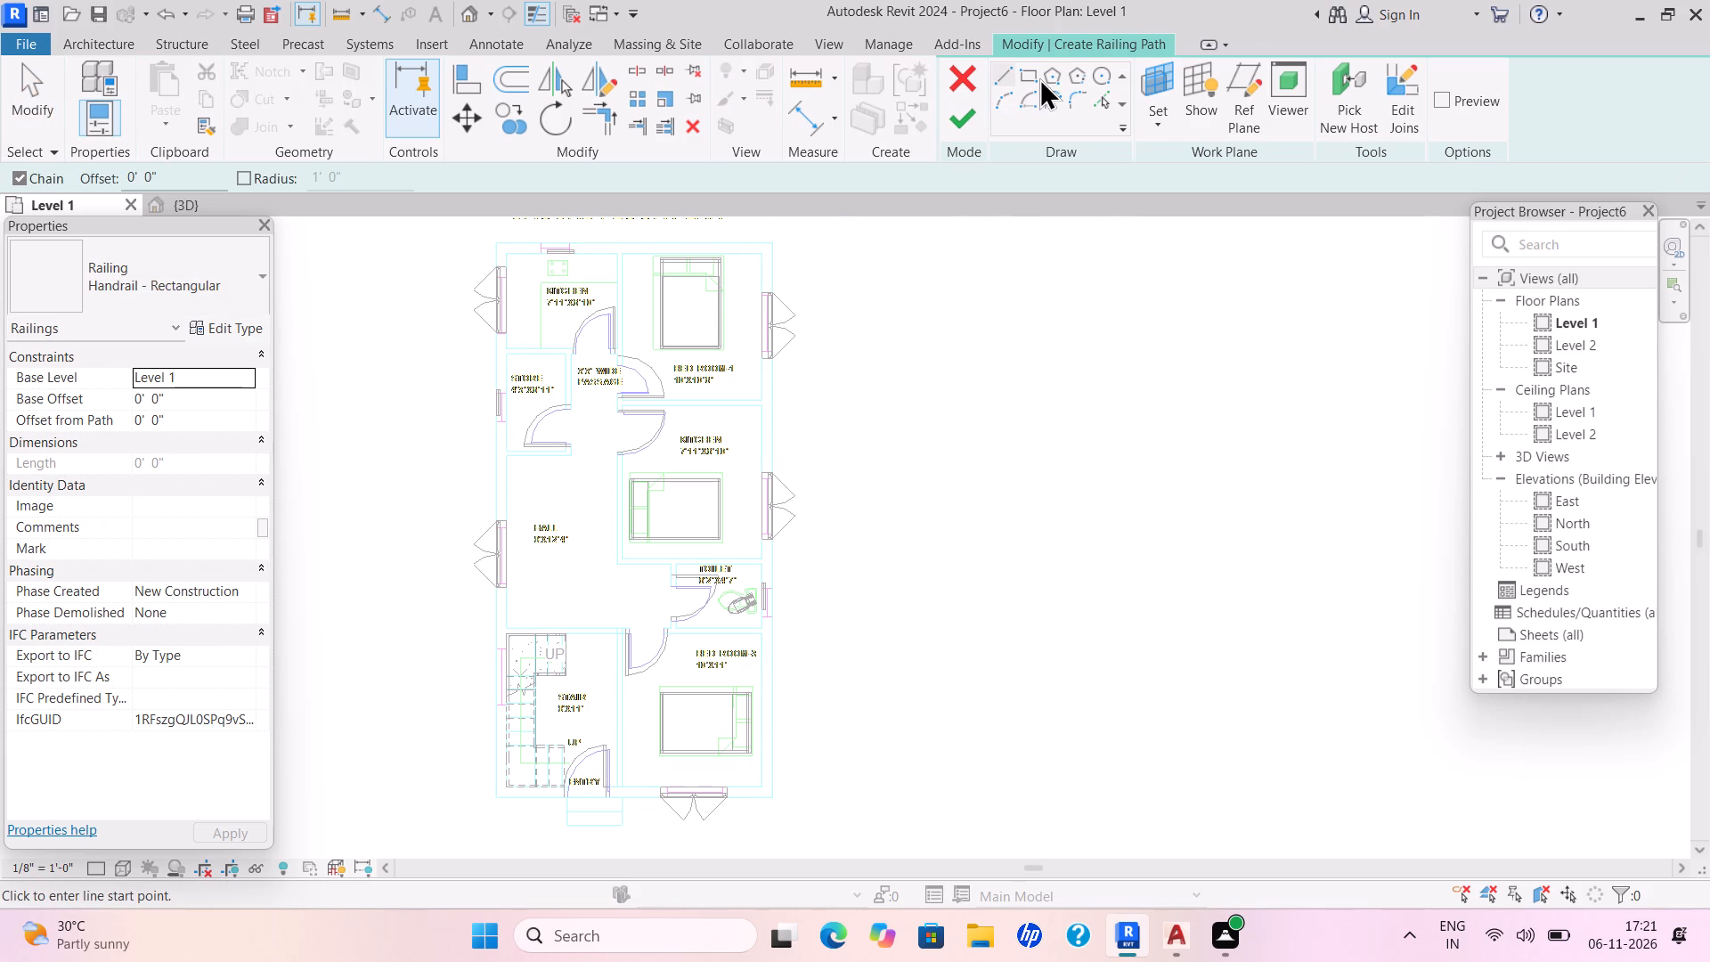
pyautogui.click(254, 380)
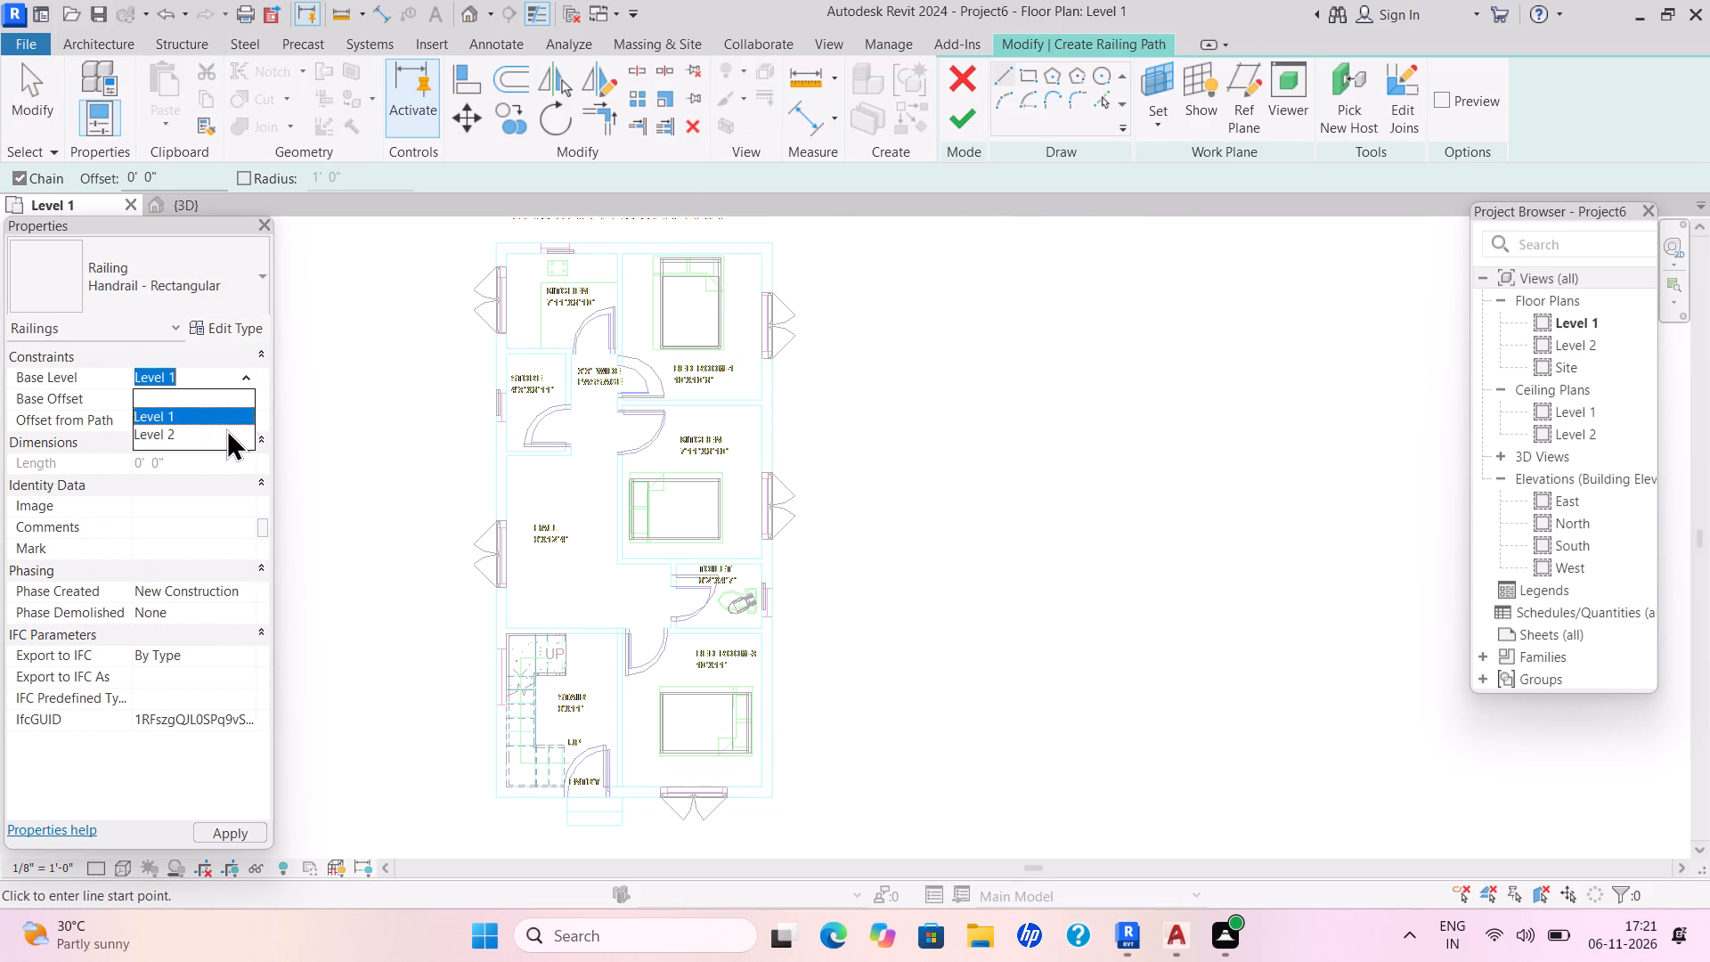
pyautogui.click(224, 435)
pyautogui.click(197, 403)
pyautogui.press('BackSpace')
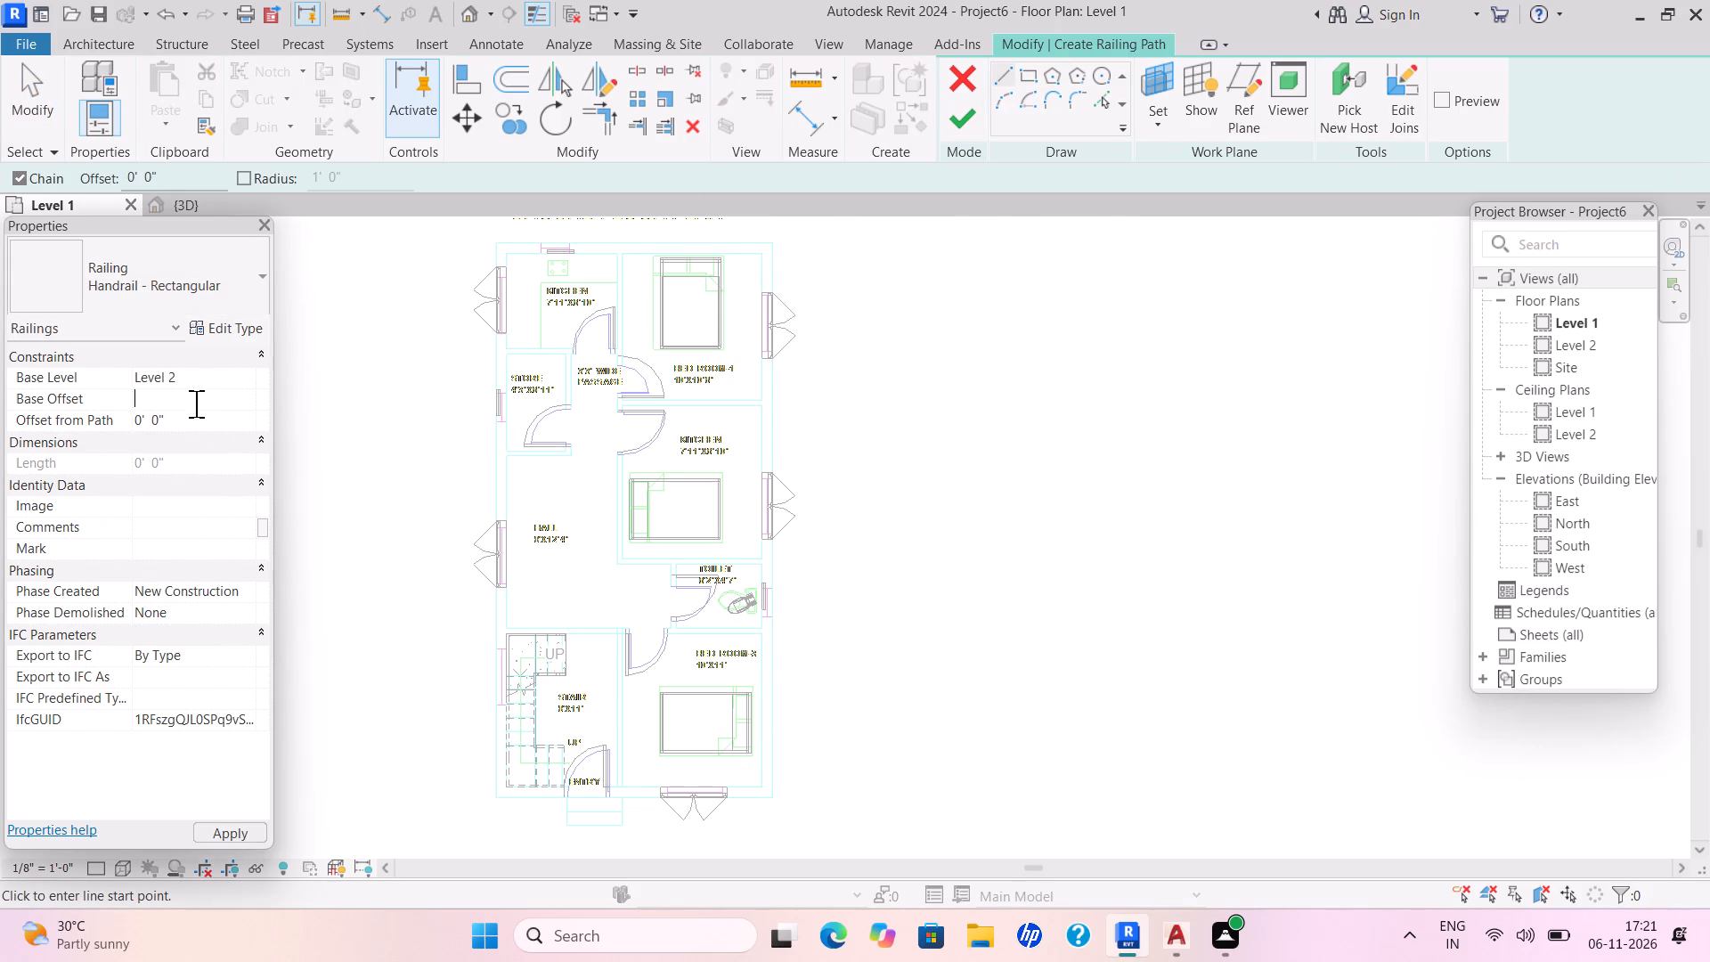
pyautogui.write('6"')
pyautogui.press('Return')
# Sketch a rectangular railing path offset 3' outside the outer wall corners, finish the Handrail - Rectangular railing, and check it in 3D.
pyautogui.click(1007, 72)
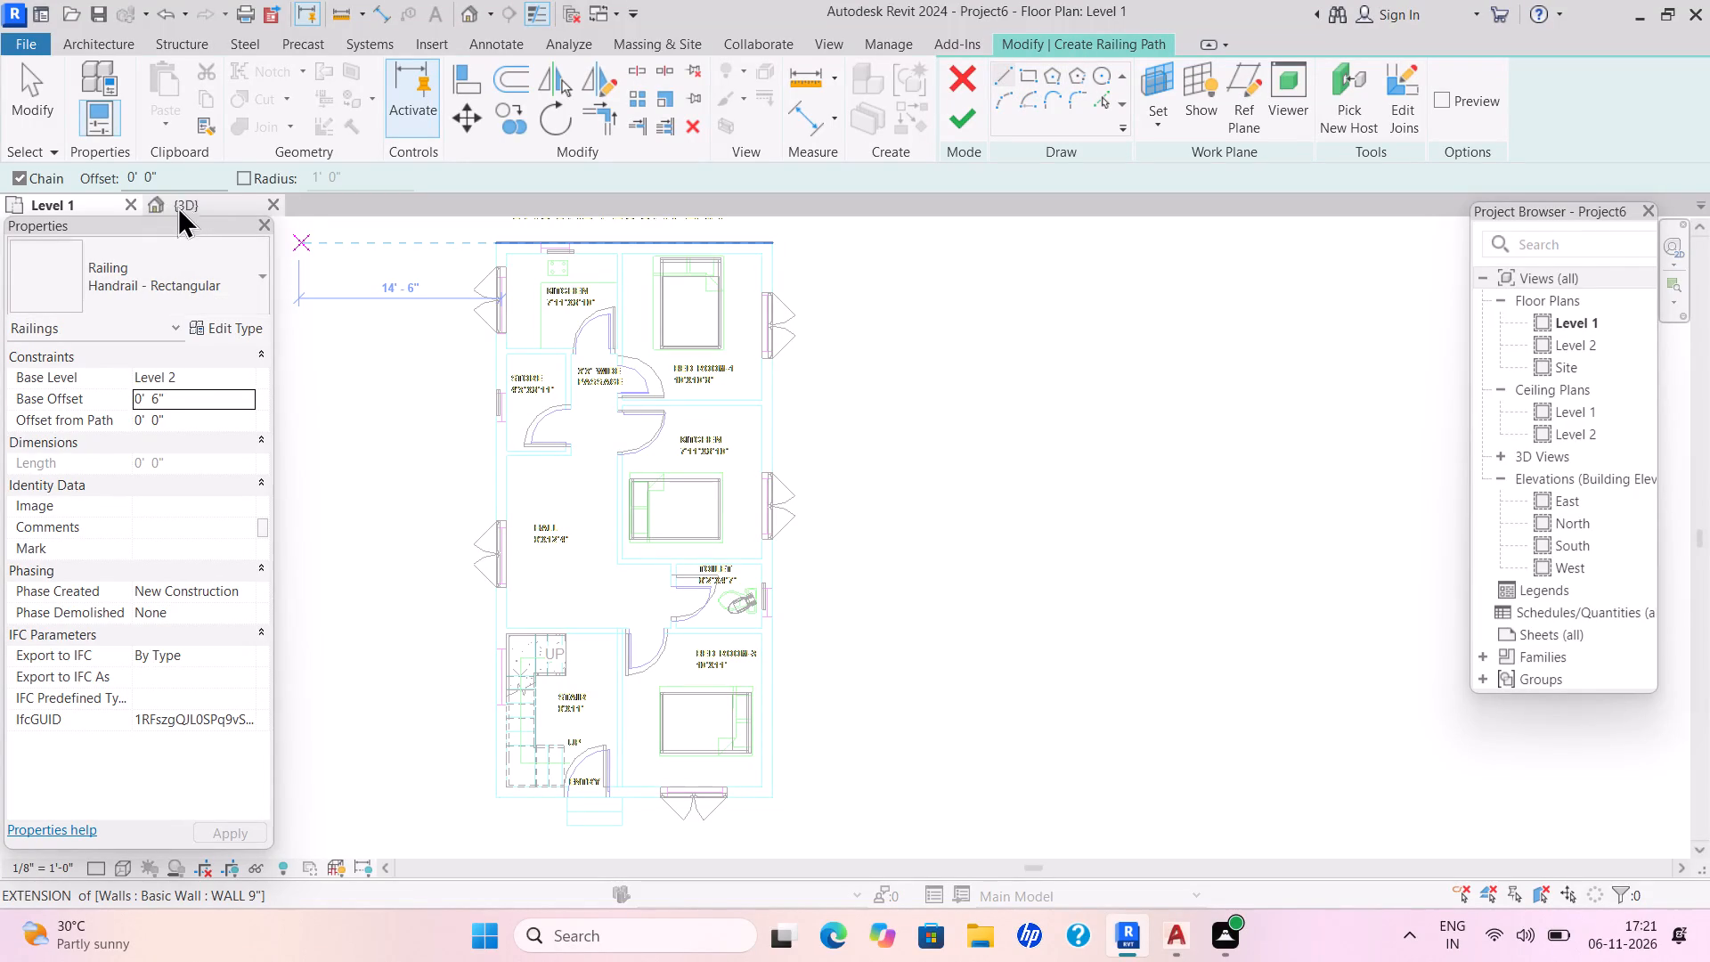
pyautogui.doubleClick(1030, 70)
pyautogui.moveTo(191, 179); pyautogui.dragTo(110, 199)
pyautogui.press('BackSpace')
pyautogui.write("3'")
pyautogui.press('Return')
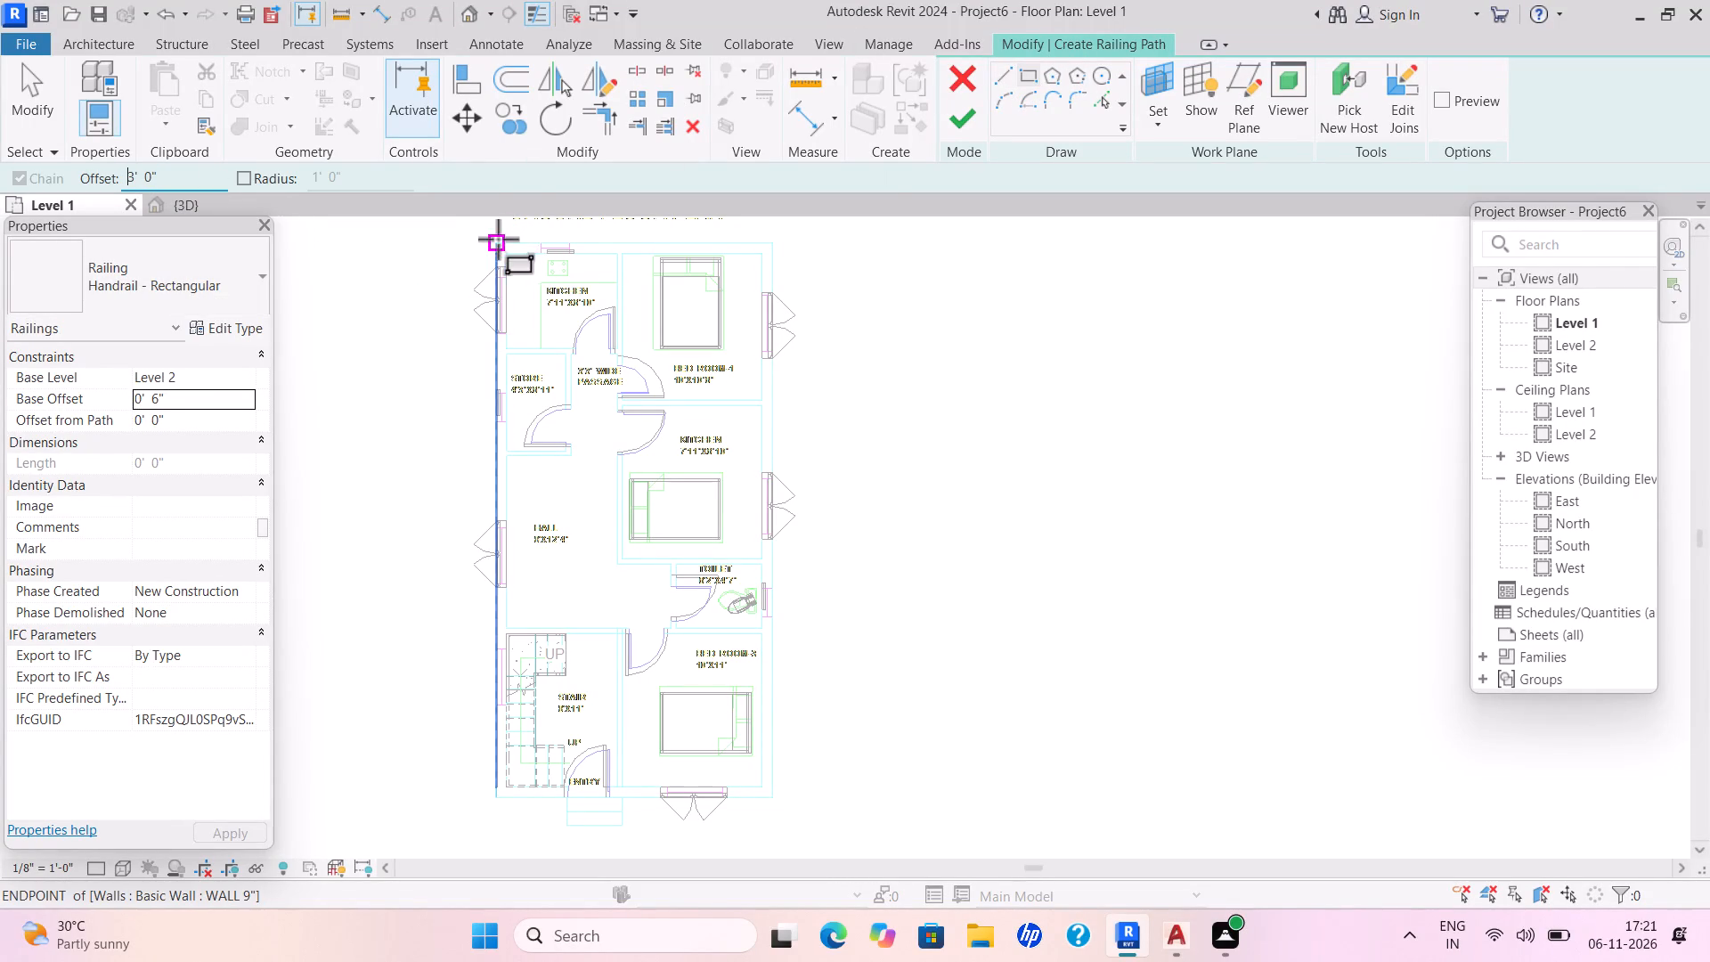
pyautogui.click(496, 239)
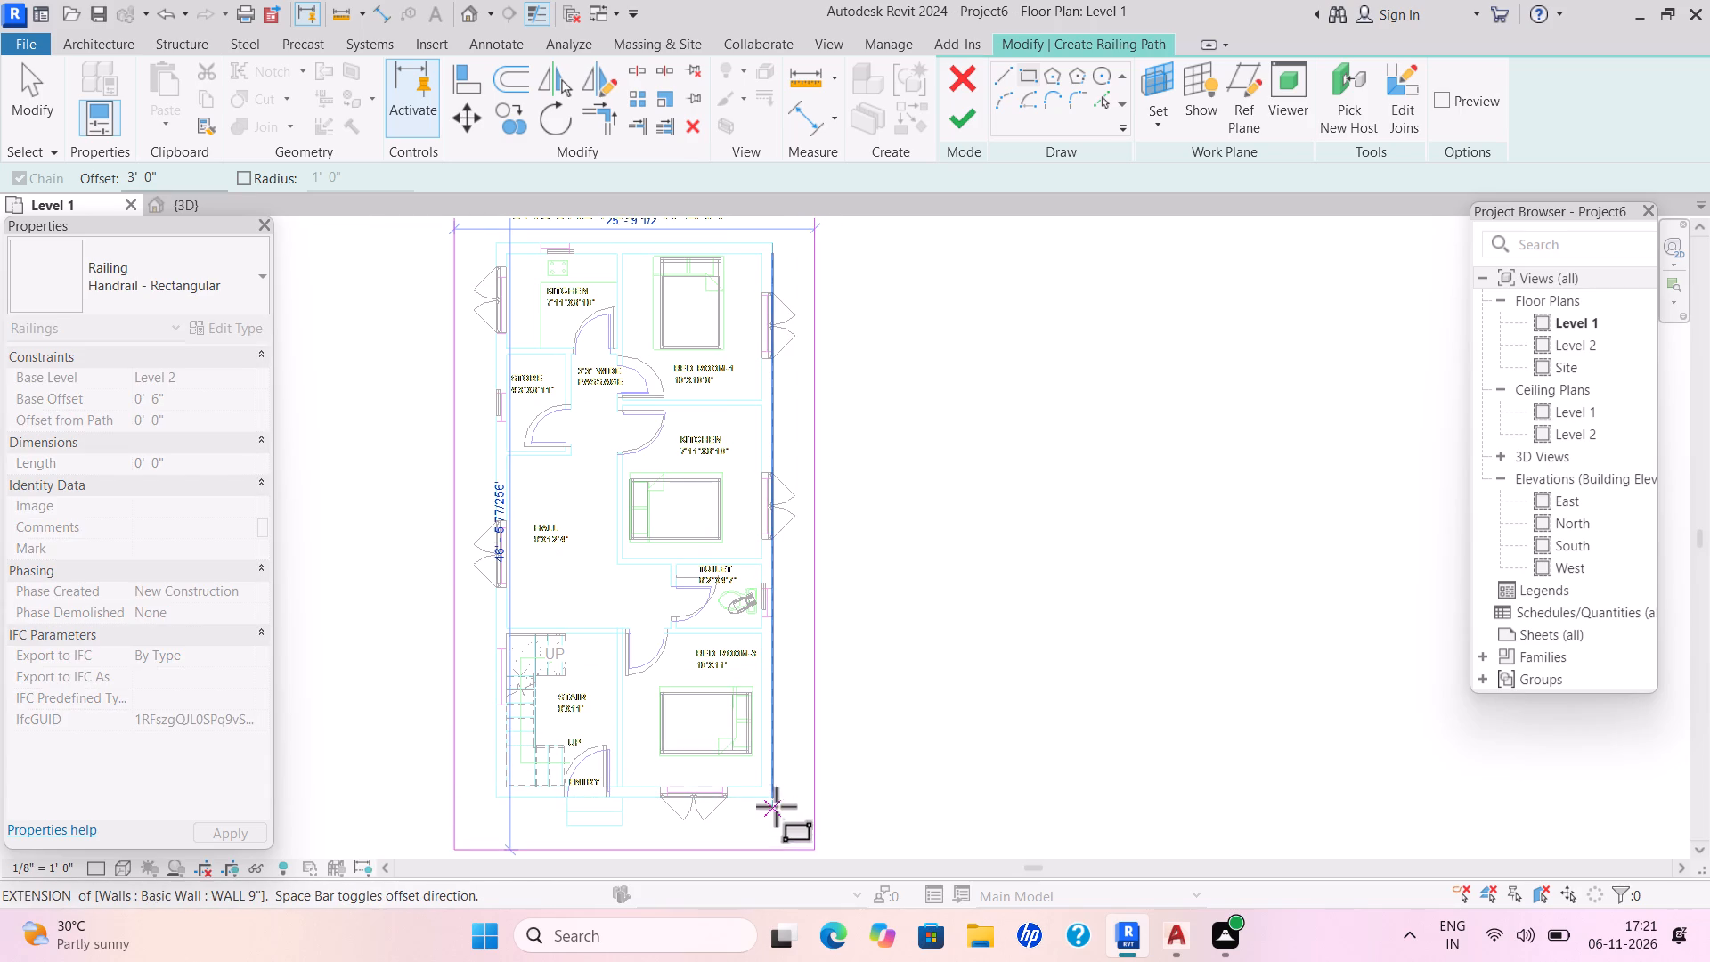
pyautogui.click(778, 803)
pyautogui.click(963, 127)
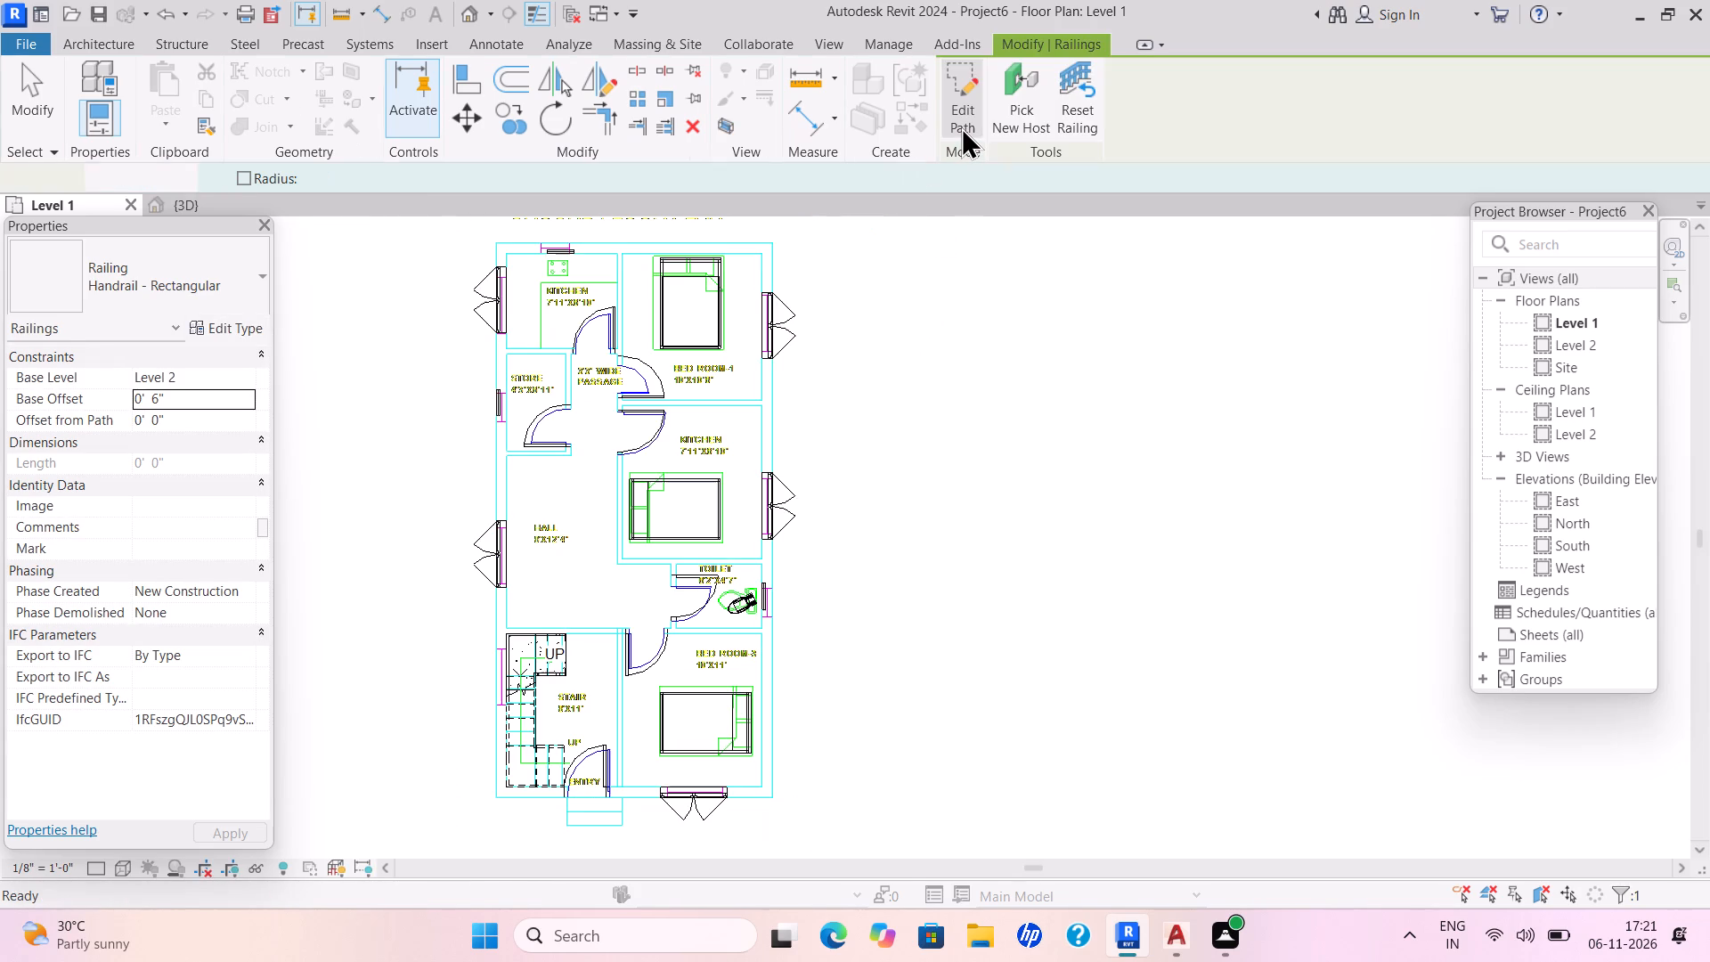
pyautogui.click(223, 213)
pyautogui.press('Escape')
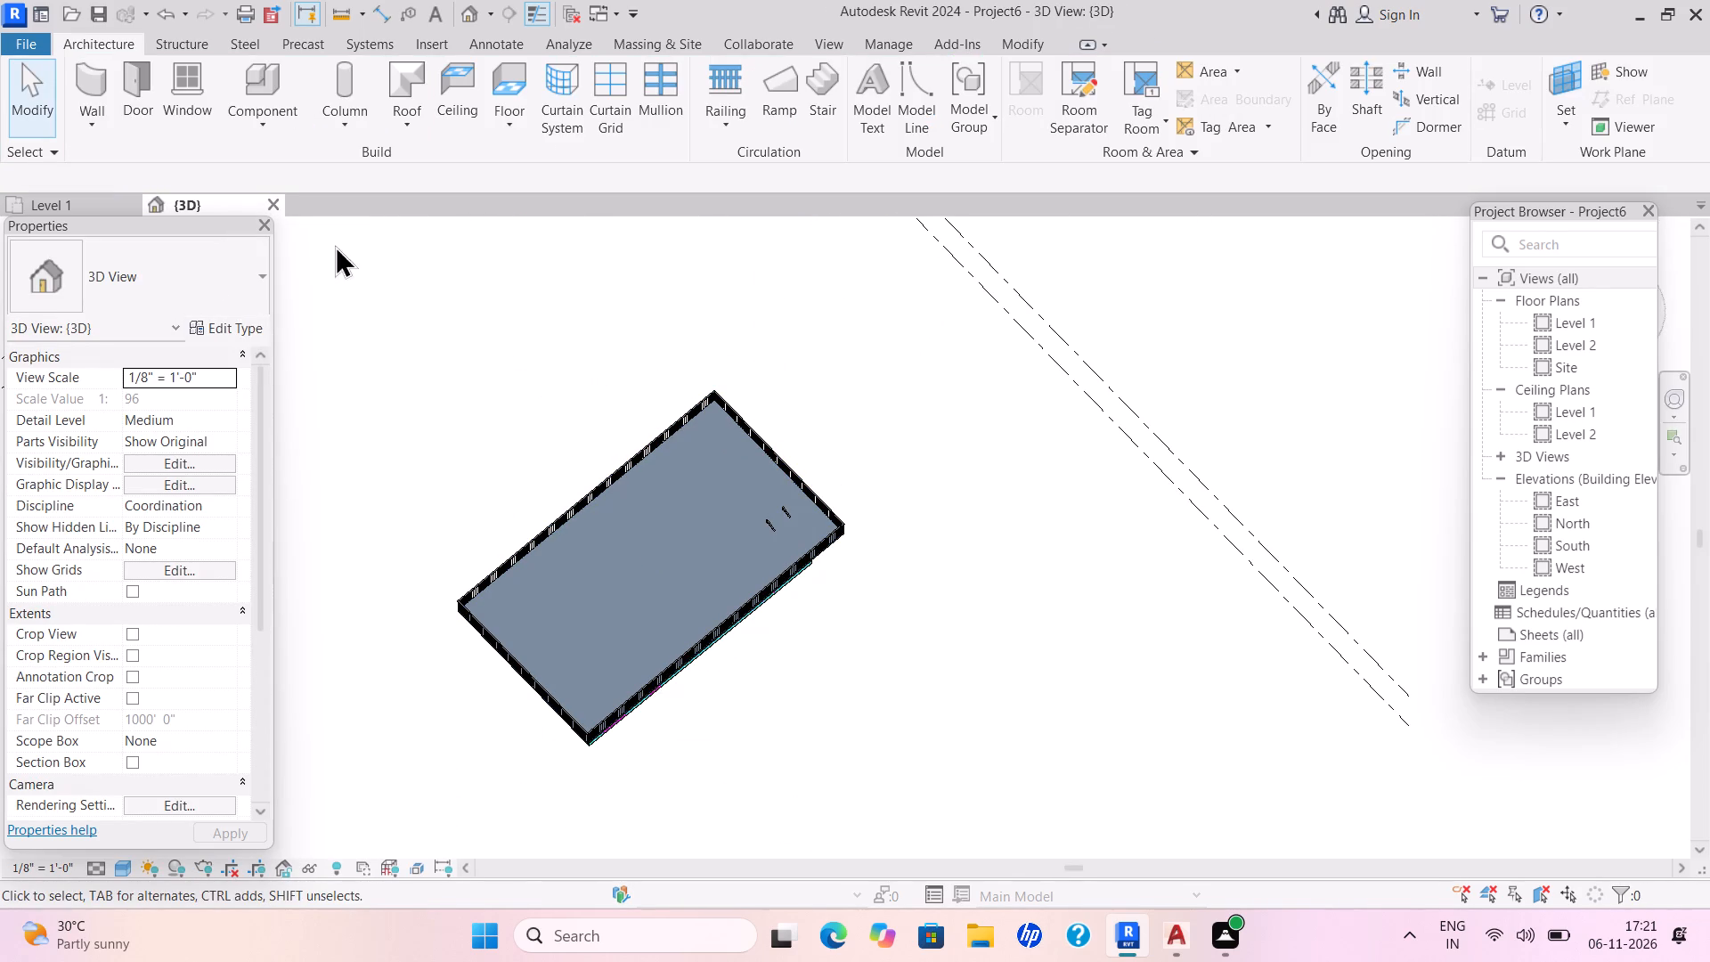
# Return to the Level 1 floor plan.
pyautogui.press('Escape')
pyautogui.click(81, 200)
pyautogui.scroll(-2, 670, 374)
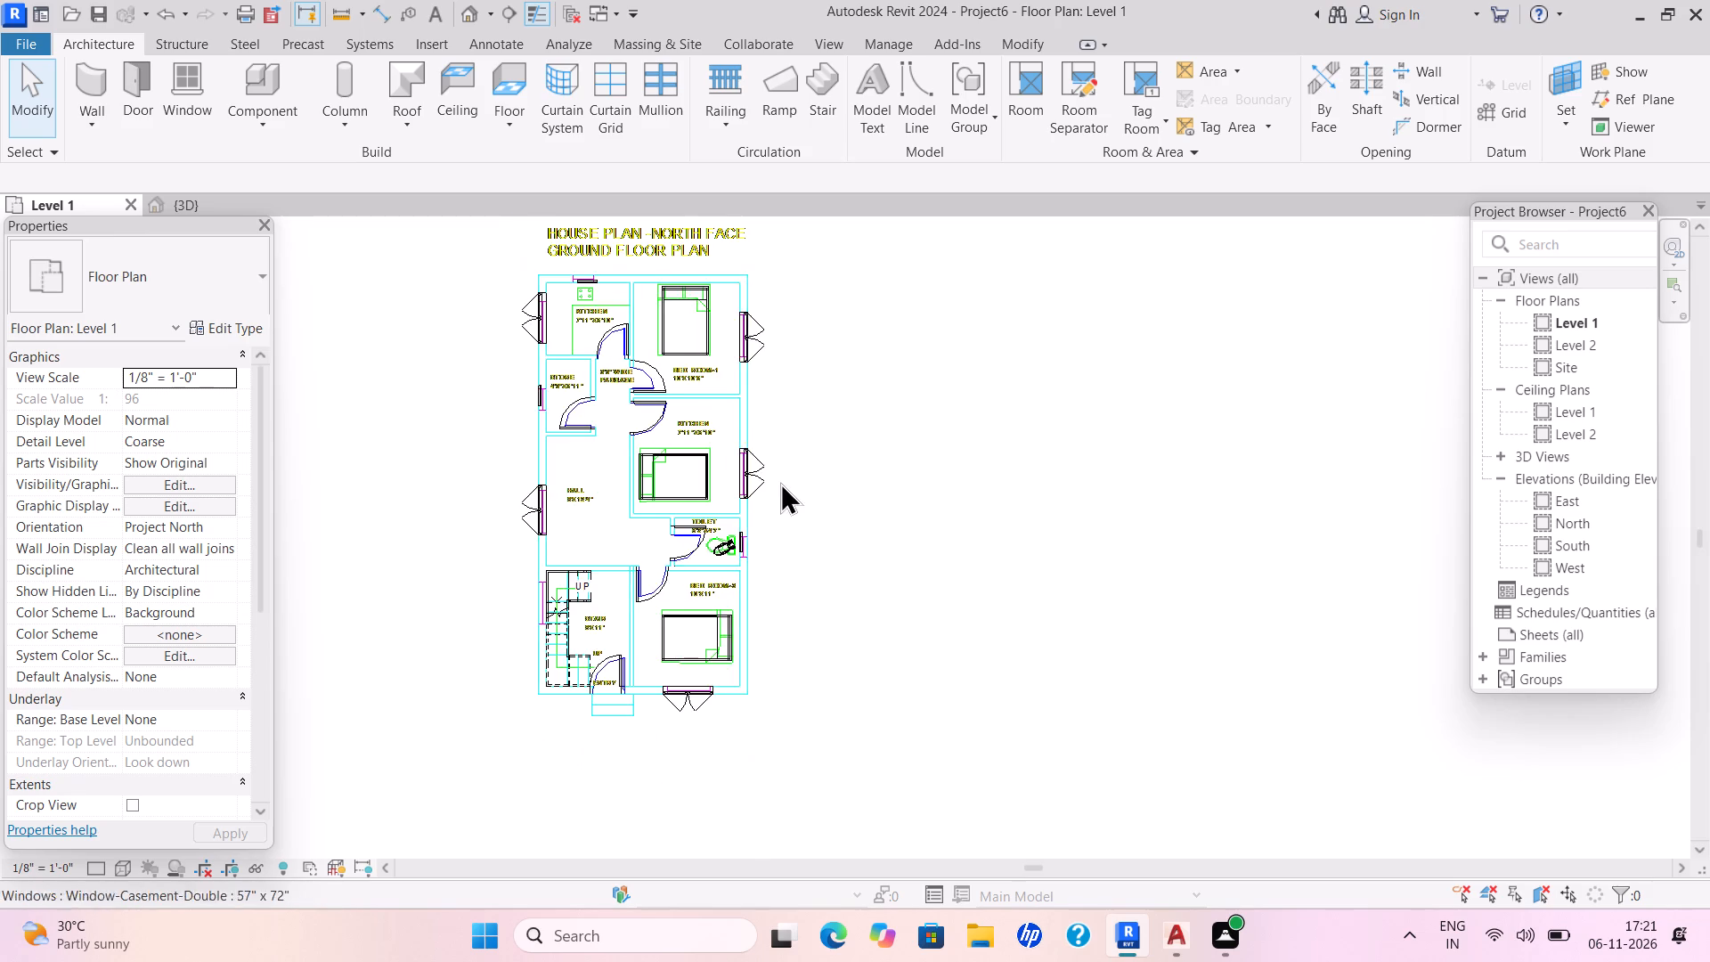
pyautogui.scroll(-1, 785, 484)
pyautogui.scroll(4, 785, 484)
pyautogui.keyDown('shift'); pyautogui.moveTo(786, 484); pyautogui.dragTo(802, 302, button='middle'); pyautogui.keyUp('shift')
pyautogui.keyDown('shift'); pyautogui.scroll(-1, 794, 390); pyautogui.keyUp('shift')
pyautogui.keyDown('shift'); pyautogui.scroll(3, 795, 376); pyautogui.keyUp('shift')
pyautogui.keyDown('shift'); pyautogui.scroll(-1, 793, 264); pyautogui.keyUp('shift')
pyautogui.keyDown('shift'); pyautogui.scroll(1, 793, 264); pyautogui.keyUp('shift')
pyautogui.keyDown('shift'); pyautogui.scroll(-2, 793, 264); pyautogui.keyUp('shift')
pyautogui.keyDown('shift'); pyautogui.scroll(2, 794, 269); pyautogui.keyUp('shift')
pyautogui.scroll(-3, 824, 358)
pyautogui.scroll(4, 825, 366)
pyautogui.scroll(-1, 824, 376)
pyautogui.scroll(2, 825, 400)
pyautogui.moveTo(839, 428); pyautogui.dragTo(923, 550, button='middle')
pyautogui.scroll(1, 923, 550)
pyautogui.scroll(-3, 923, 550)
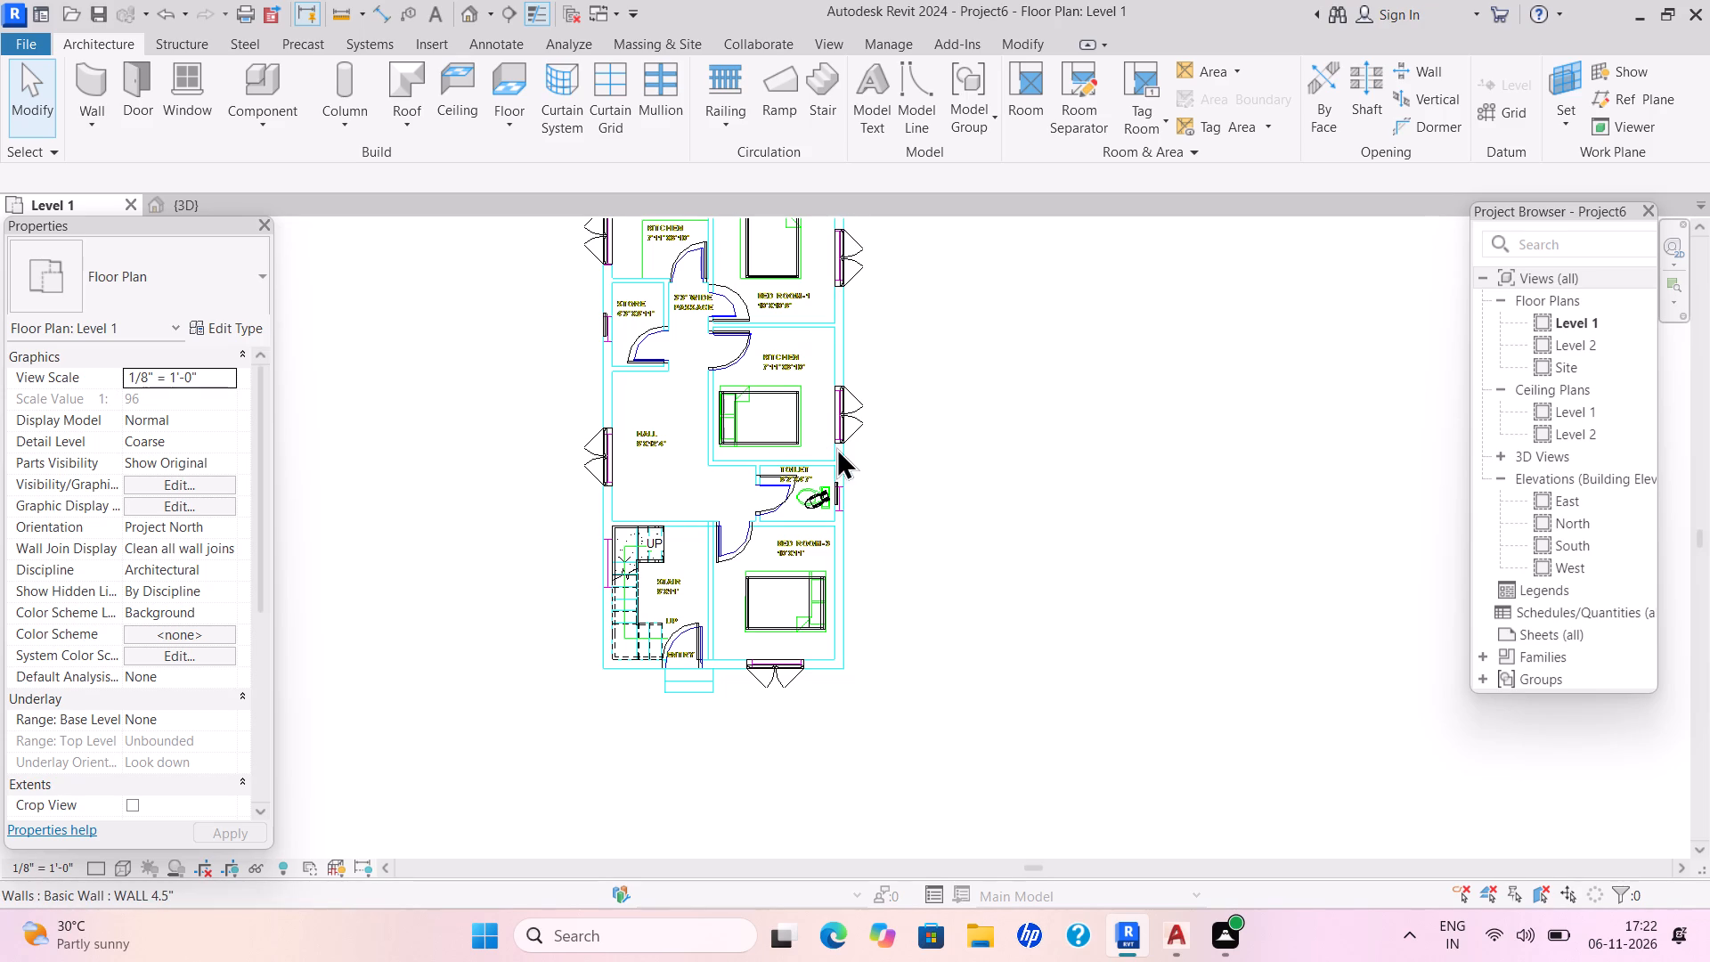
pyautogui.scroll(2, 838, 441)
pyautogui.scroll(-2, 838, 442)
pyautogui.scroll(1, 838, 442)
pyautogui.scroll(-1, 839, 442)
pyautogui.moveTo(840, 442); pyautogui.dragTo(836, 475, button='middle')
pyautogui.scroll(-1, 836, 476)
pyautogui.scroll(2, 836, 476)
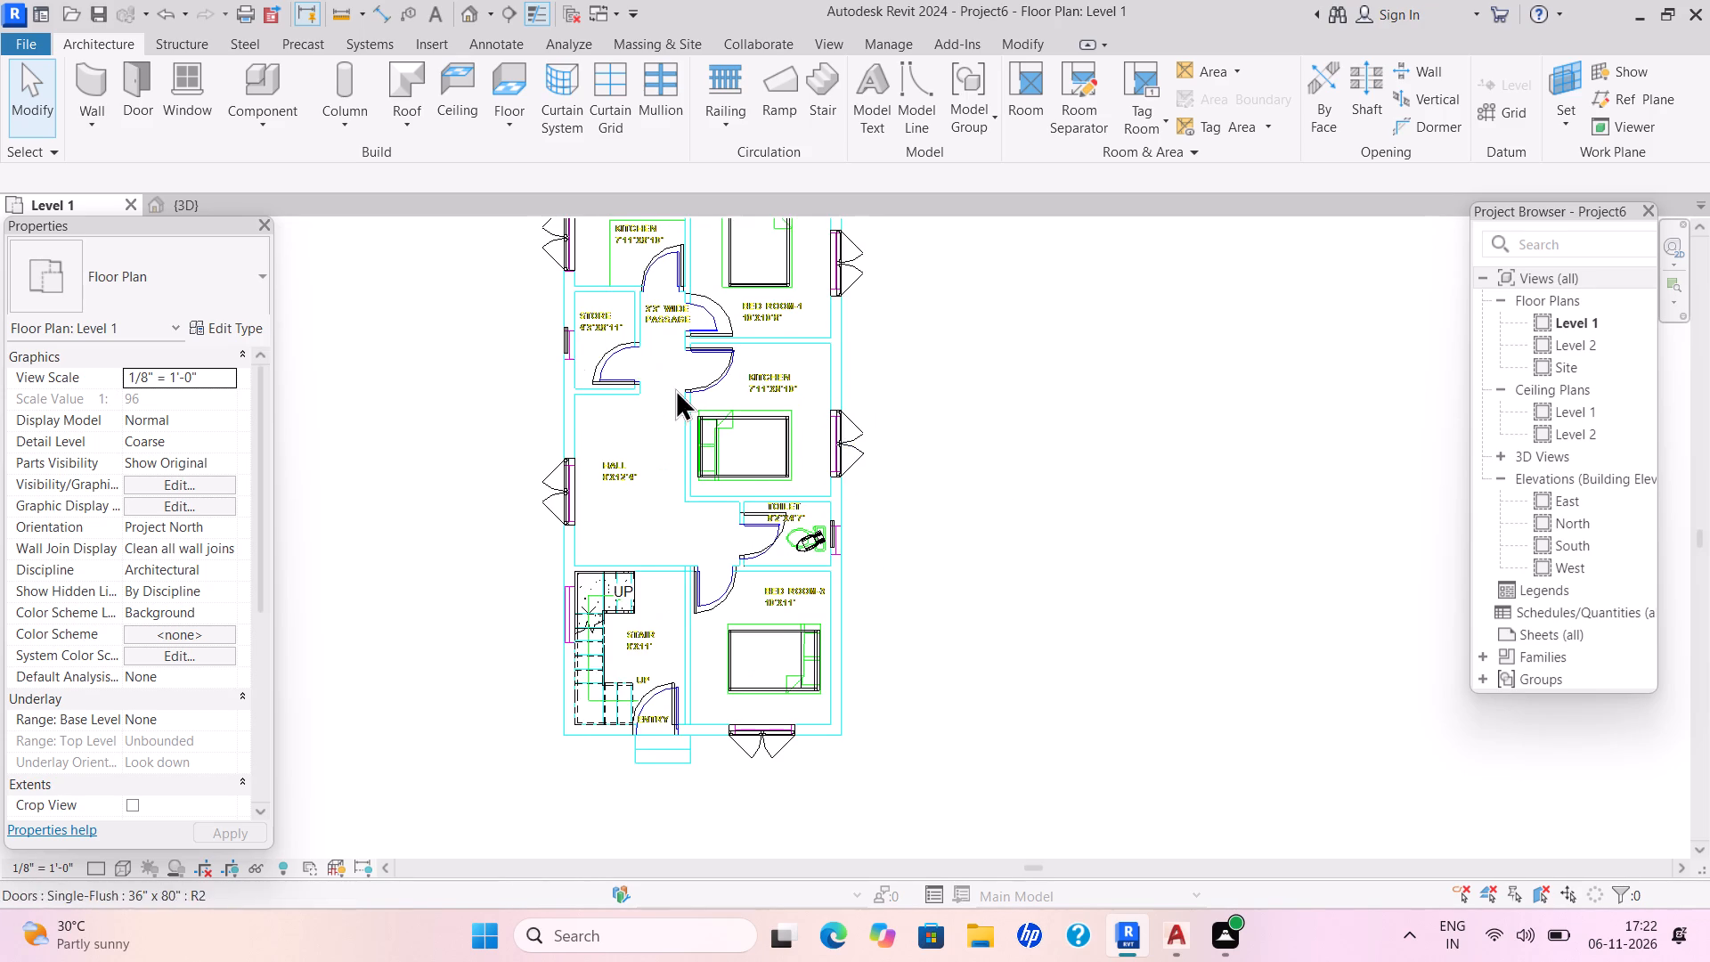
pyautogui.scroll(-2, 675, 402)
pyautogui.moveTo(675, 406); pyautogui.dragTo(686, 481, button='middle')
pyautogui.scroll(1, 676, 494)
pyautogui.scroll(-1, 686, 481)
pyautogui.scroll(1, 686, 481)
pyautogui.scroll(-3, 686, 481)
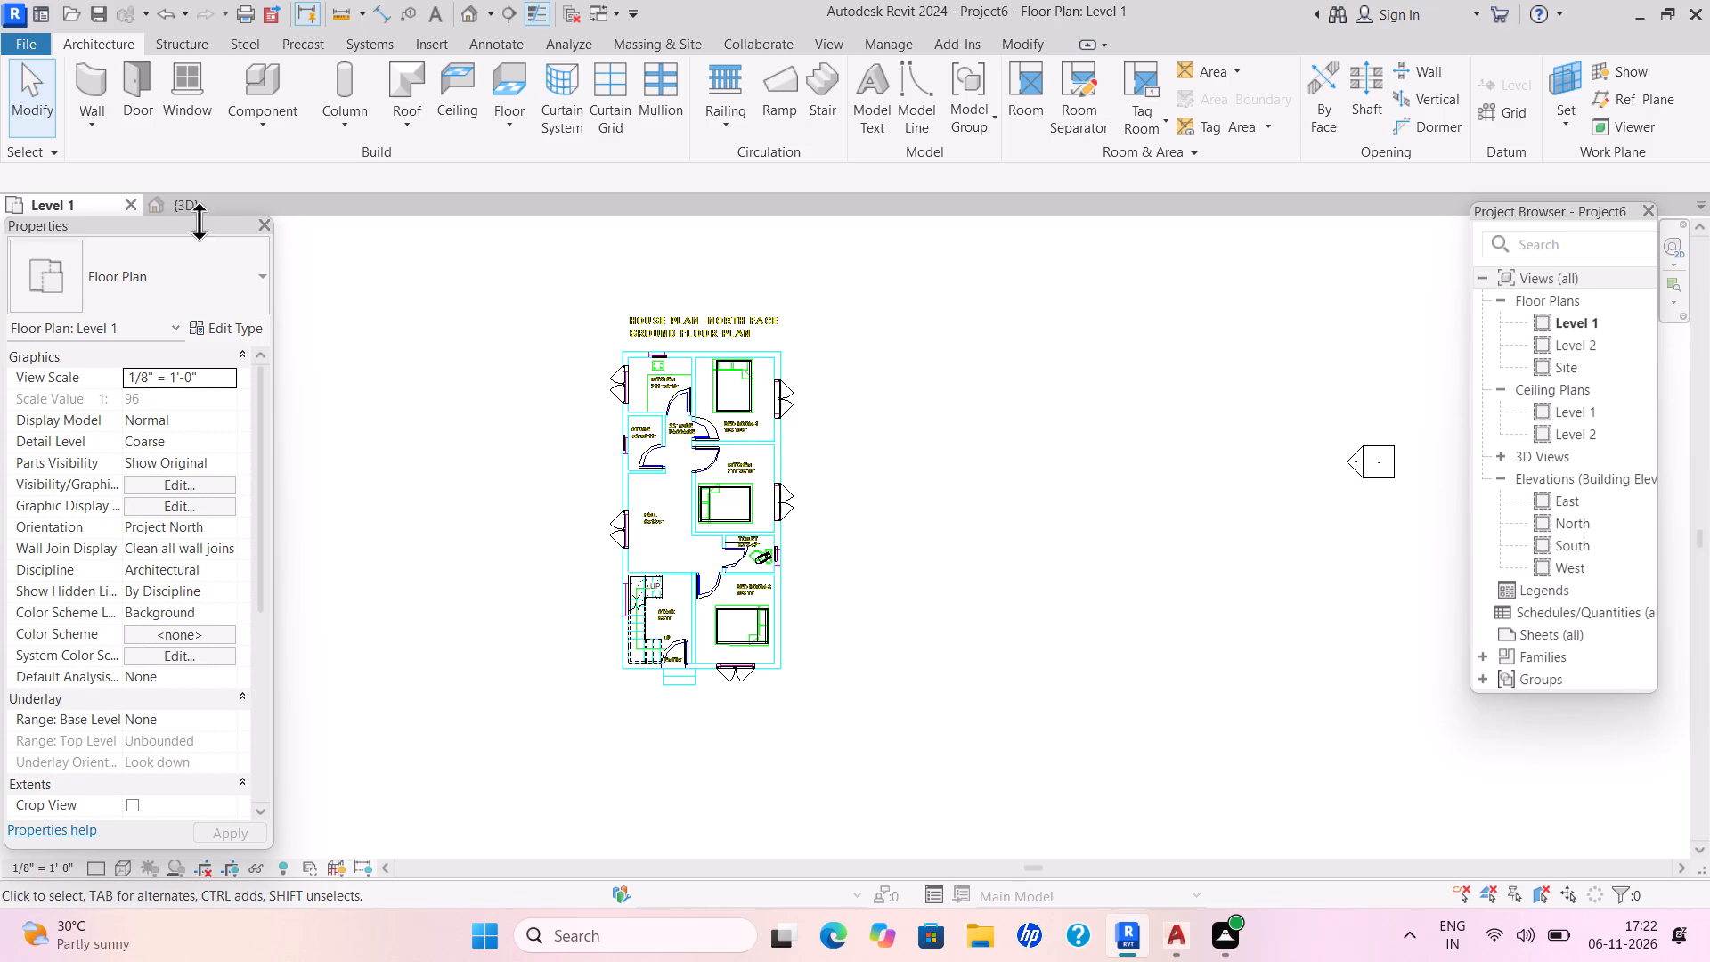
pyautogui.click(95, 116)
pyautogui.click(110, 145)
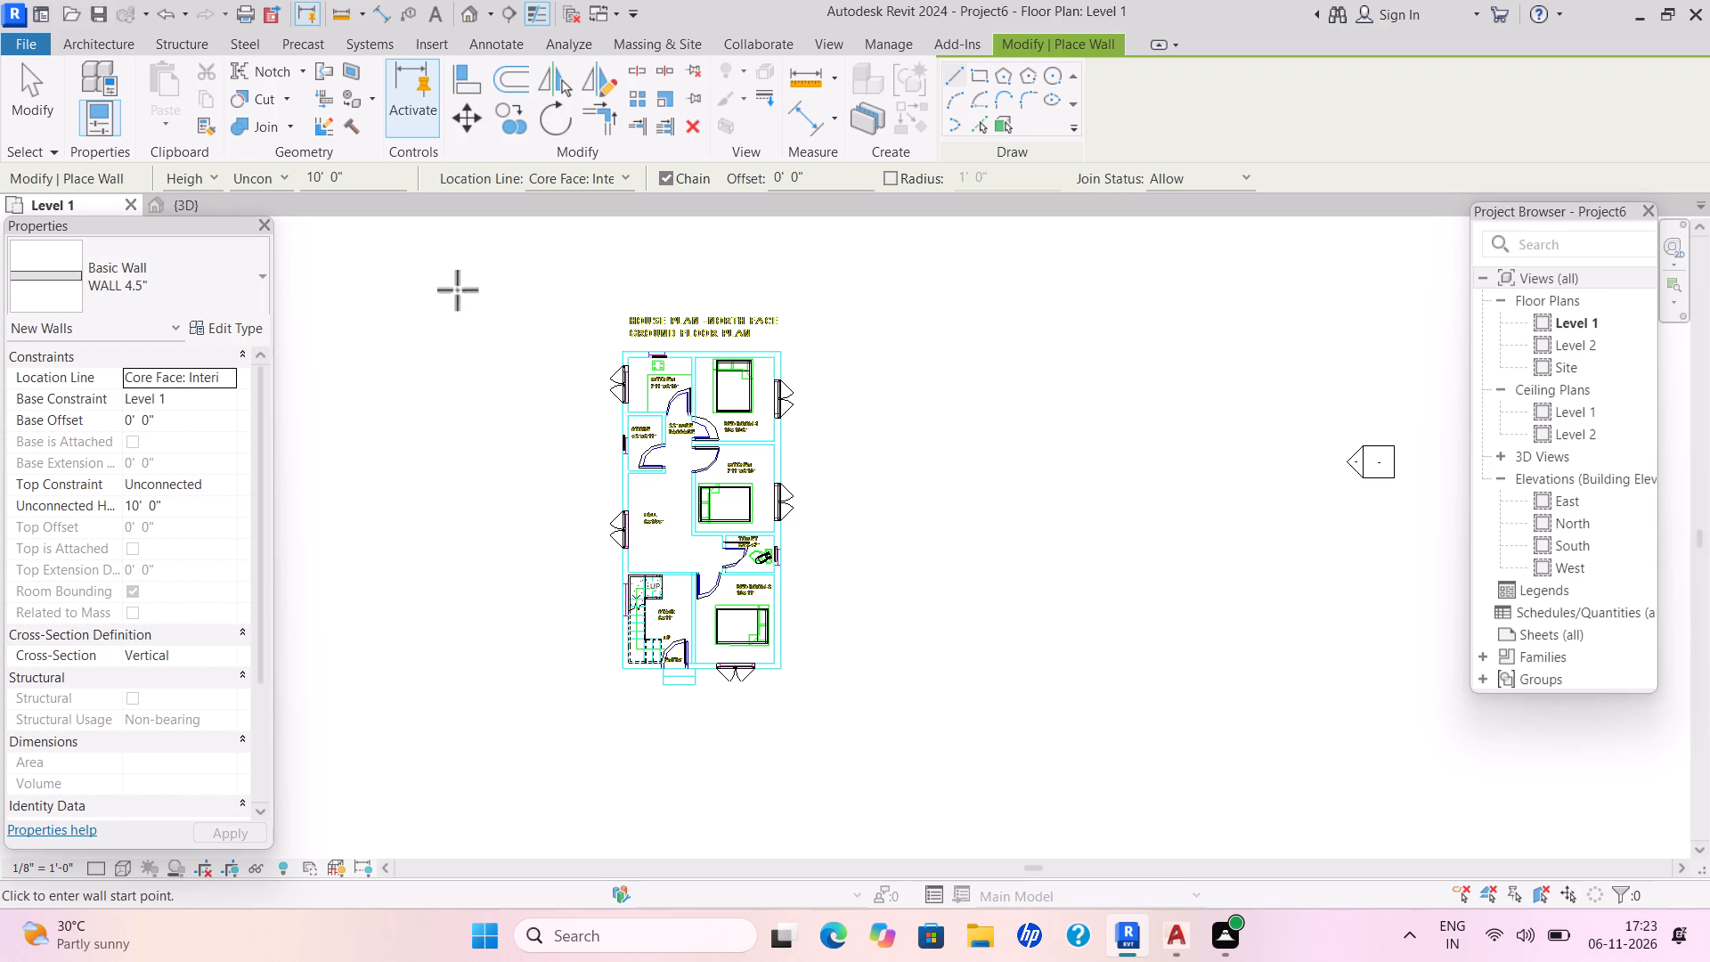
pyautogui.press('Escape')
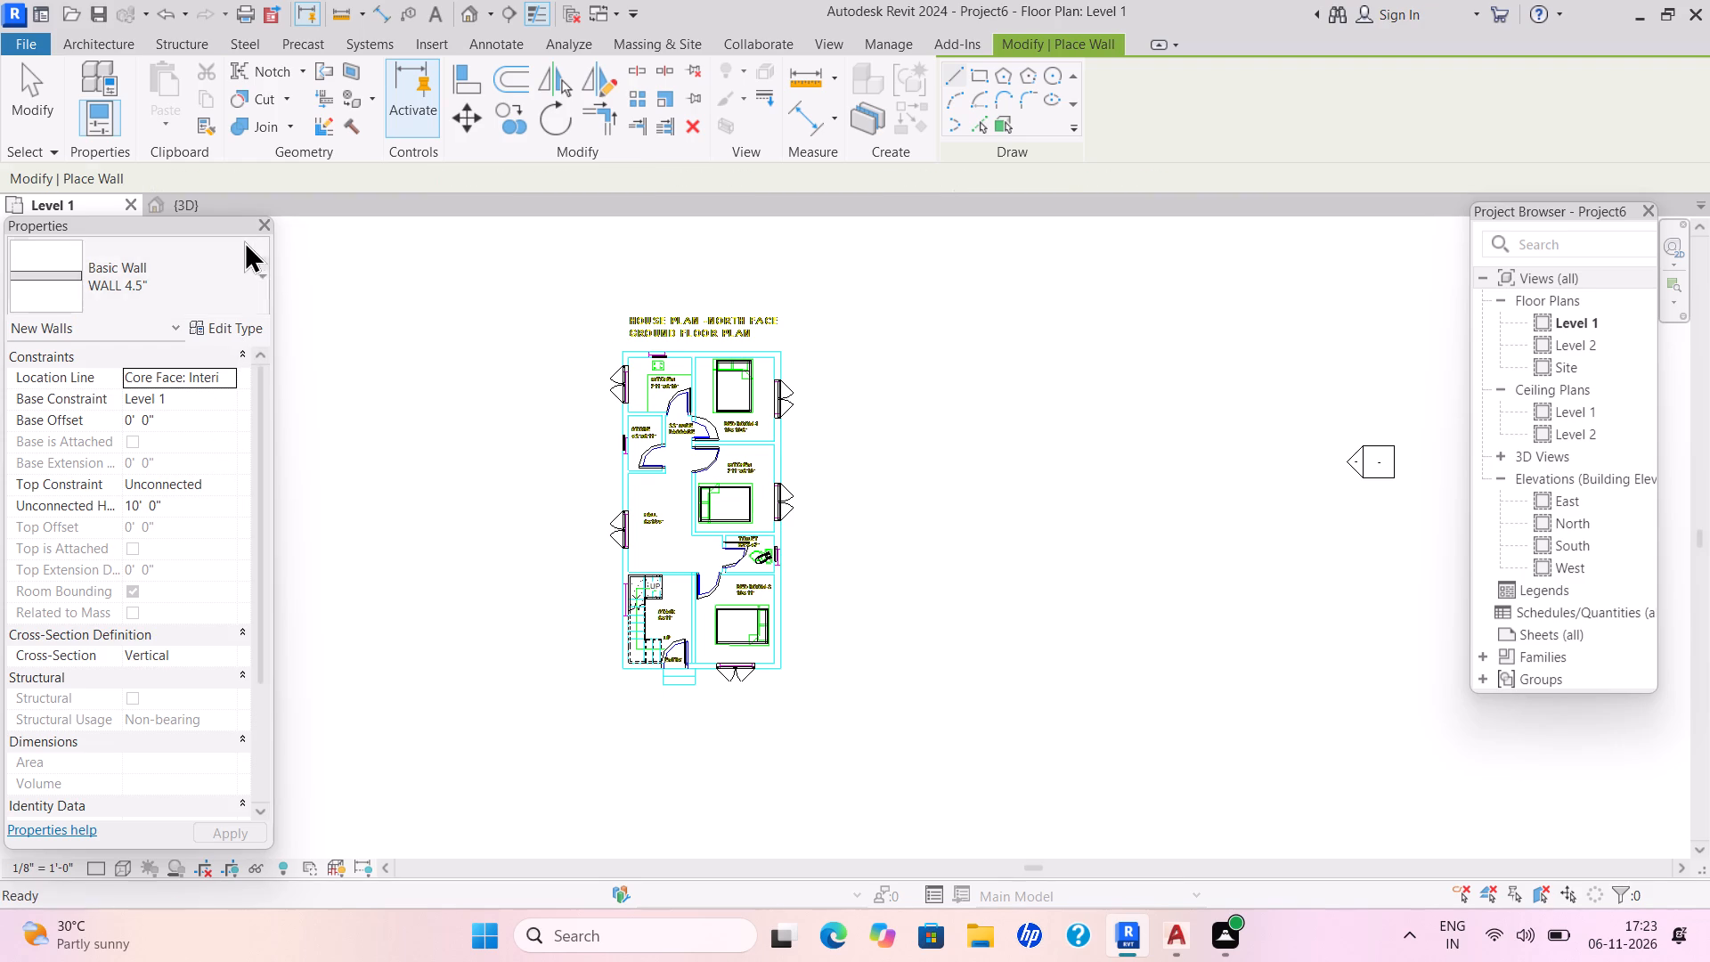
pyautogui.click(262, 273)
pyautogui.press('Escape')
# Start an architectural wall and duplicate the Generic - 8" wall type as CMD 6".
pyautogui.click(93, 125)
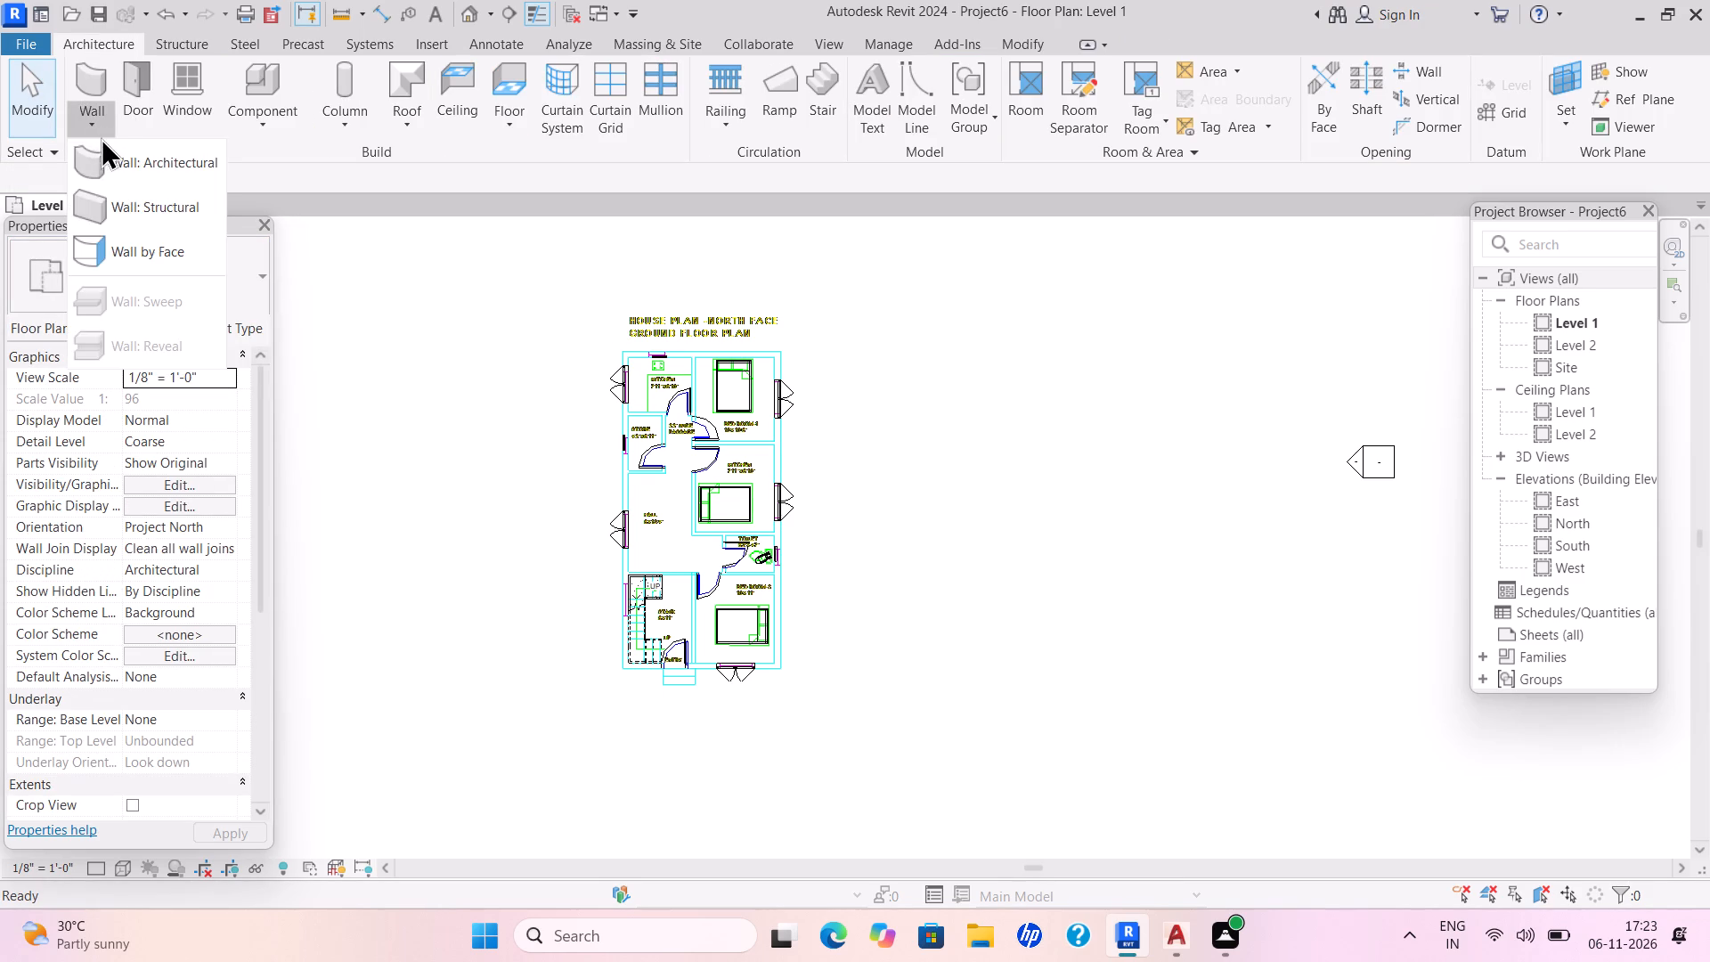
pyautogui.click(105, 159)
pyautogui.click(248, 274)
pyautogui.scroll(1, 186, 530)
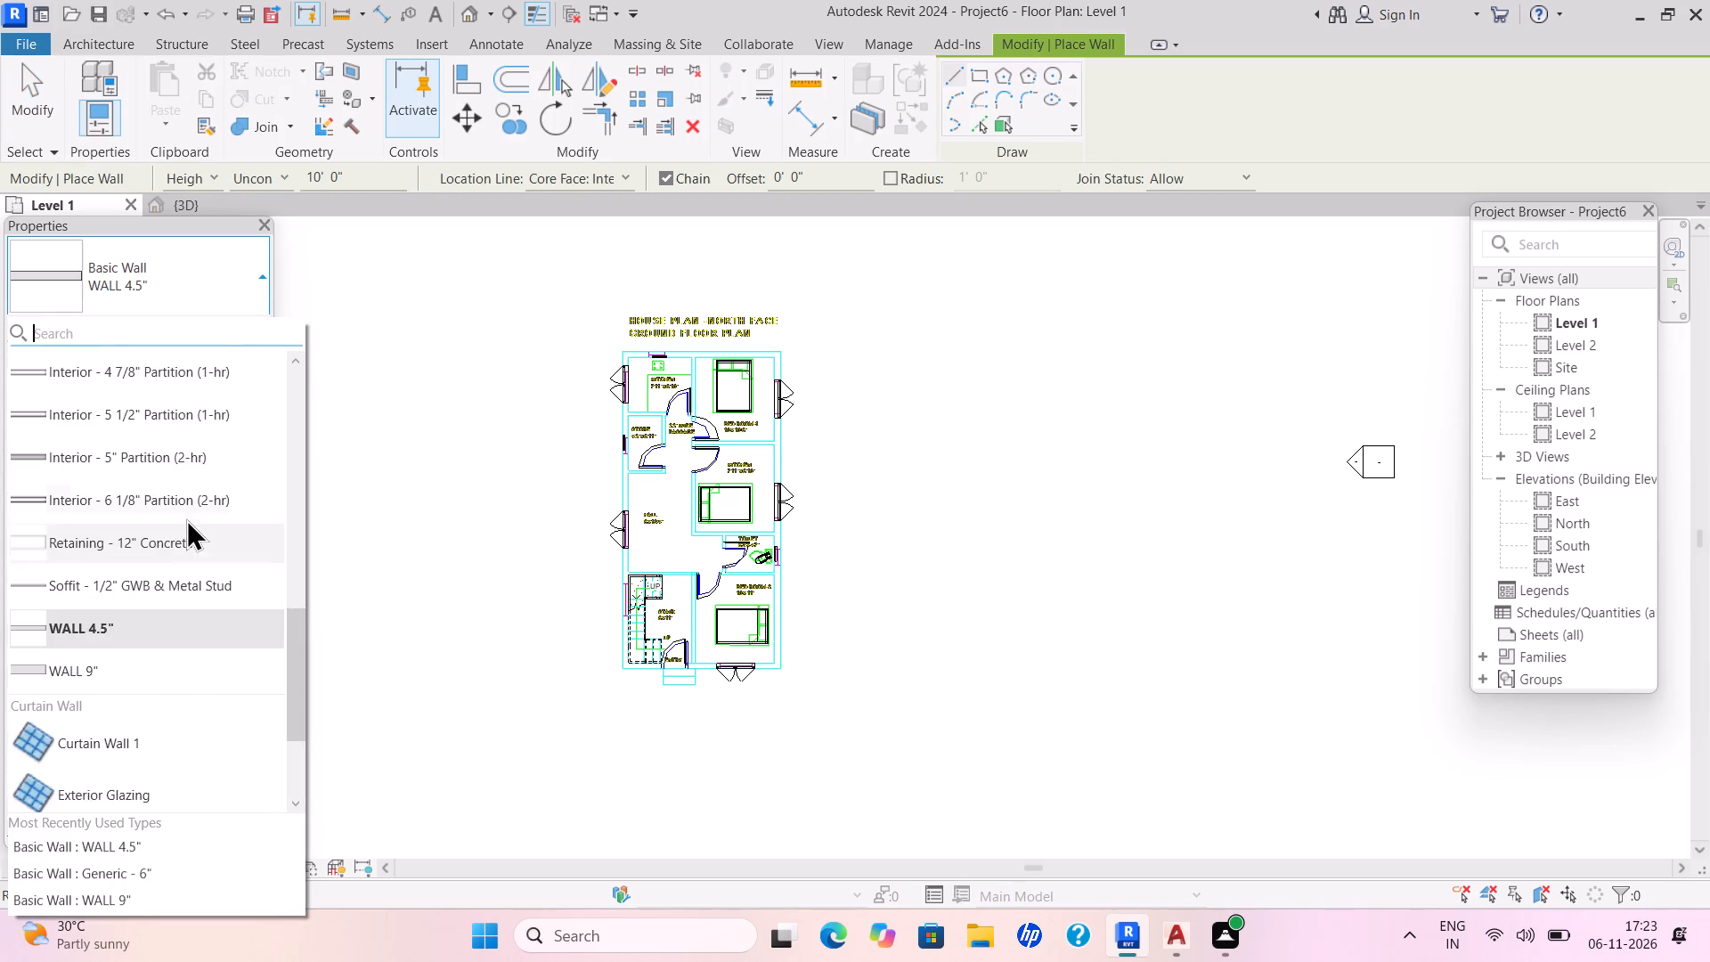
pyautogui.scroll(2, 186, 518)
pyautogui.scroll(-1, 183, 510)
pyautogui.scroll(1, 182, 500)
pyautogui.click(155, 388)
pyautogui.click(200, 330)
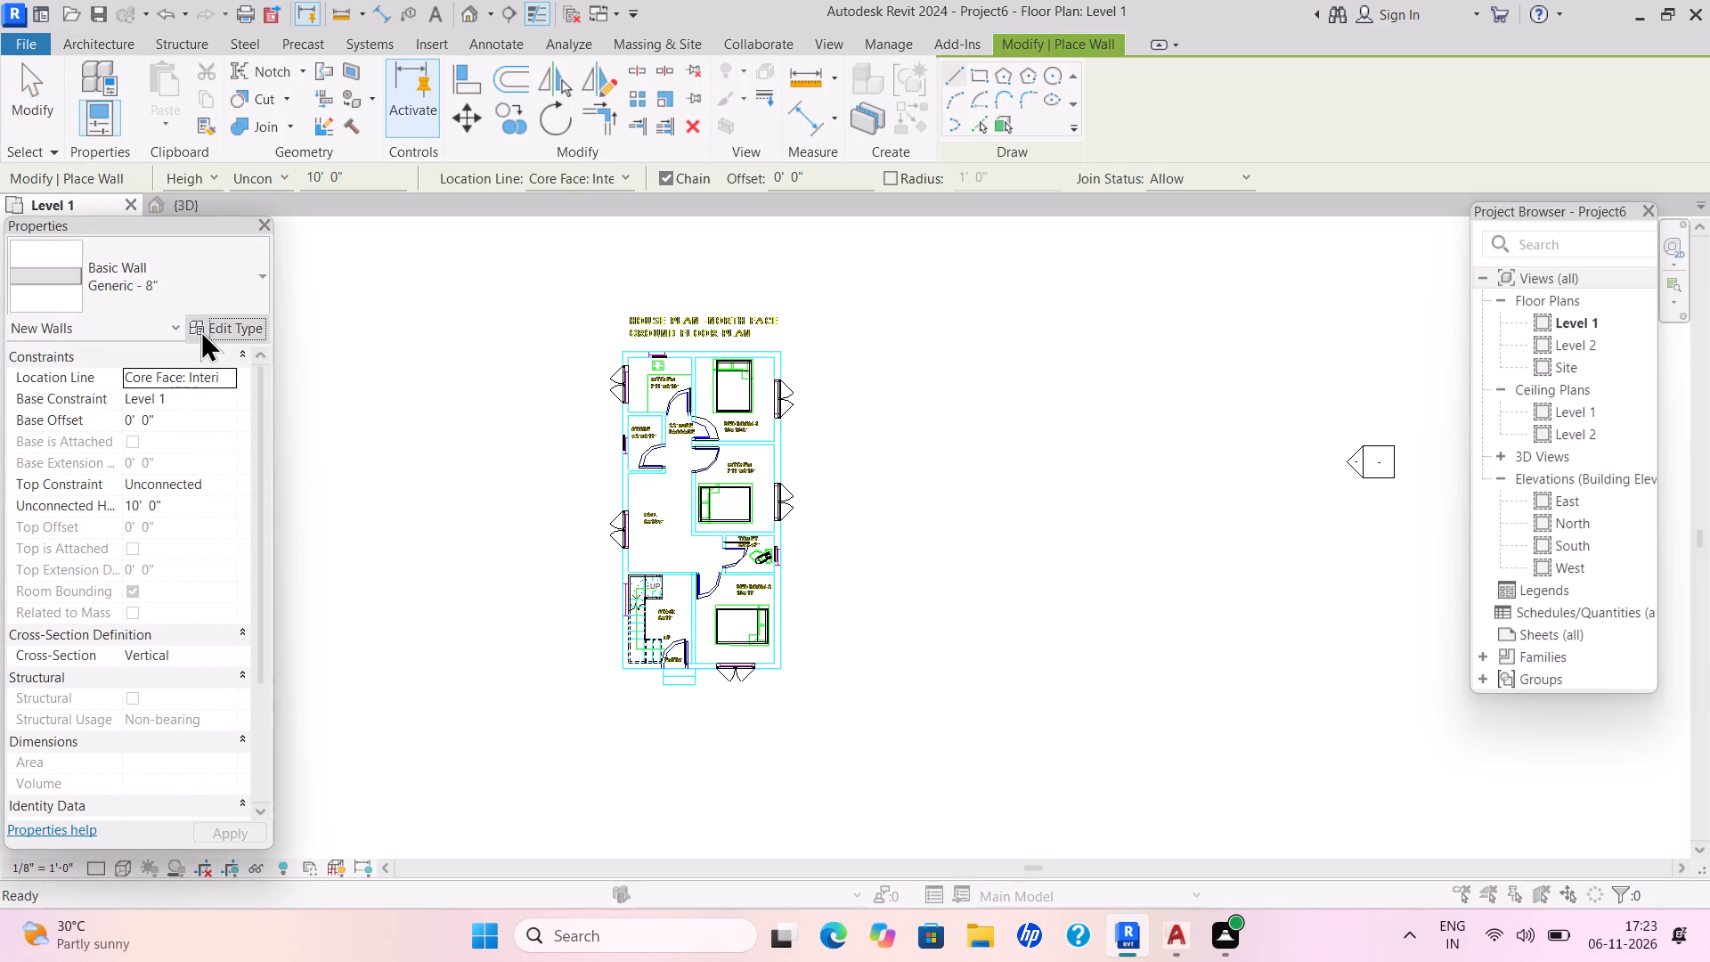
pyautogui.click(1438, 209)
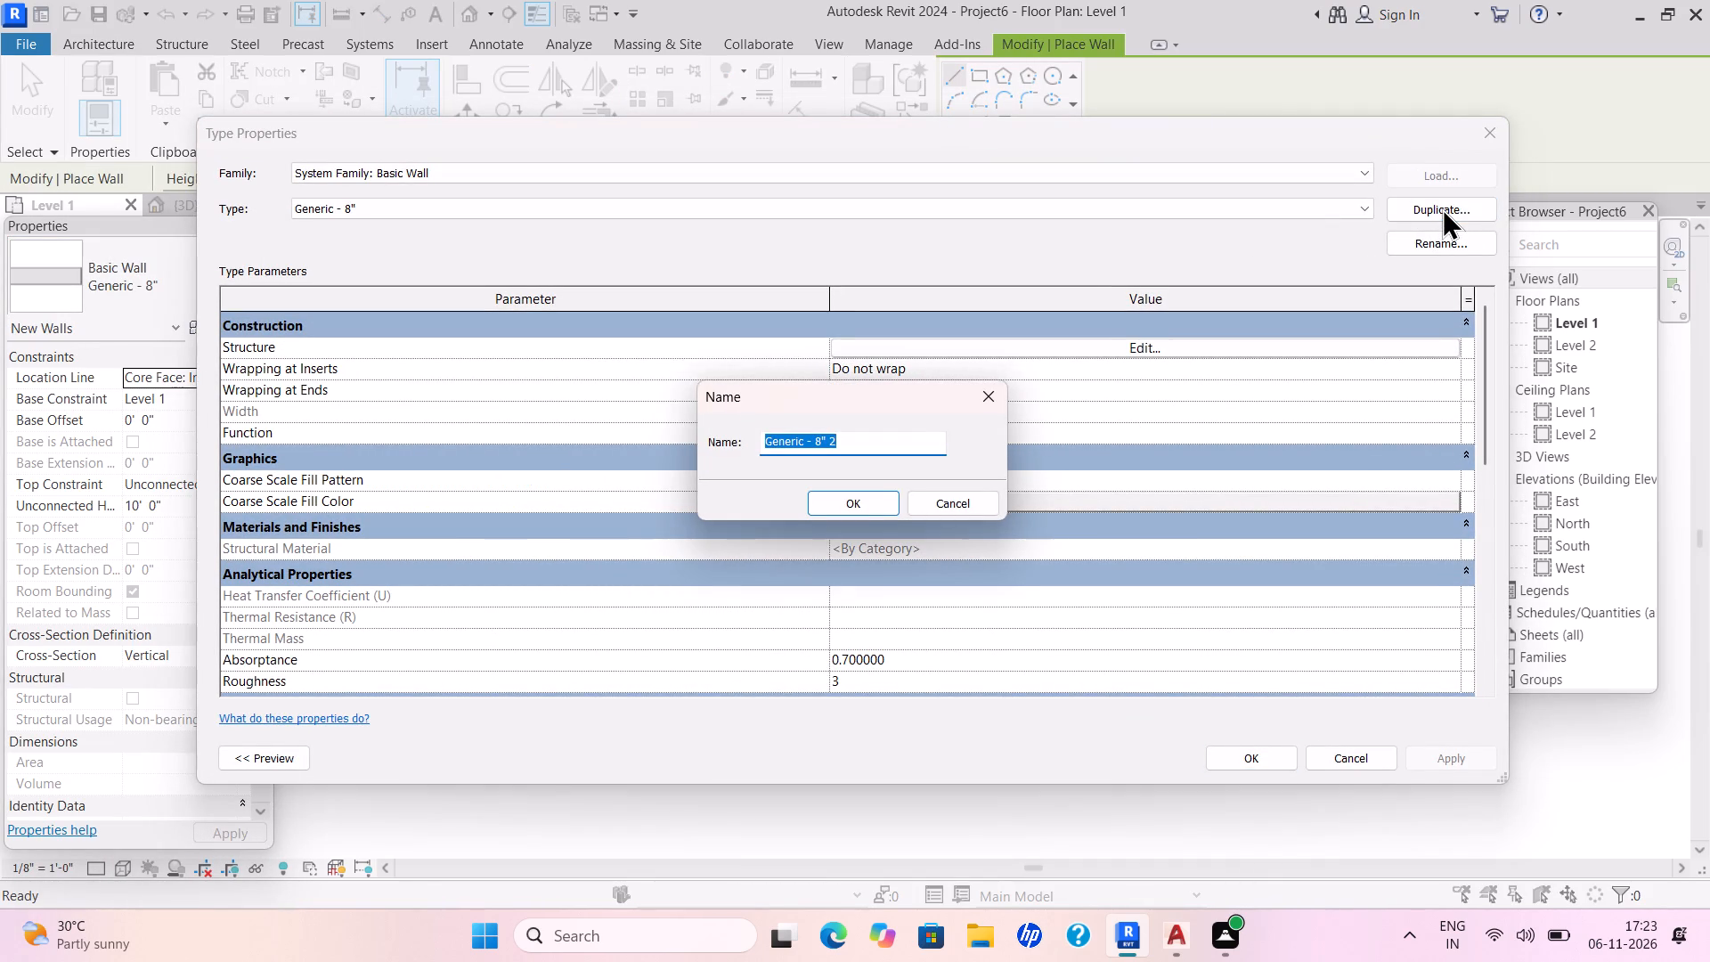
pyautogui.press('BackSpace')
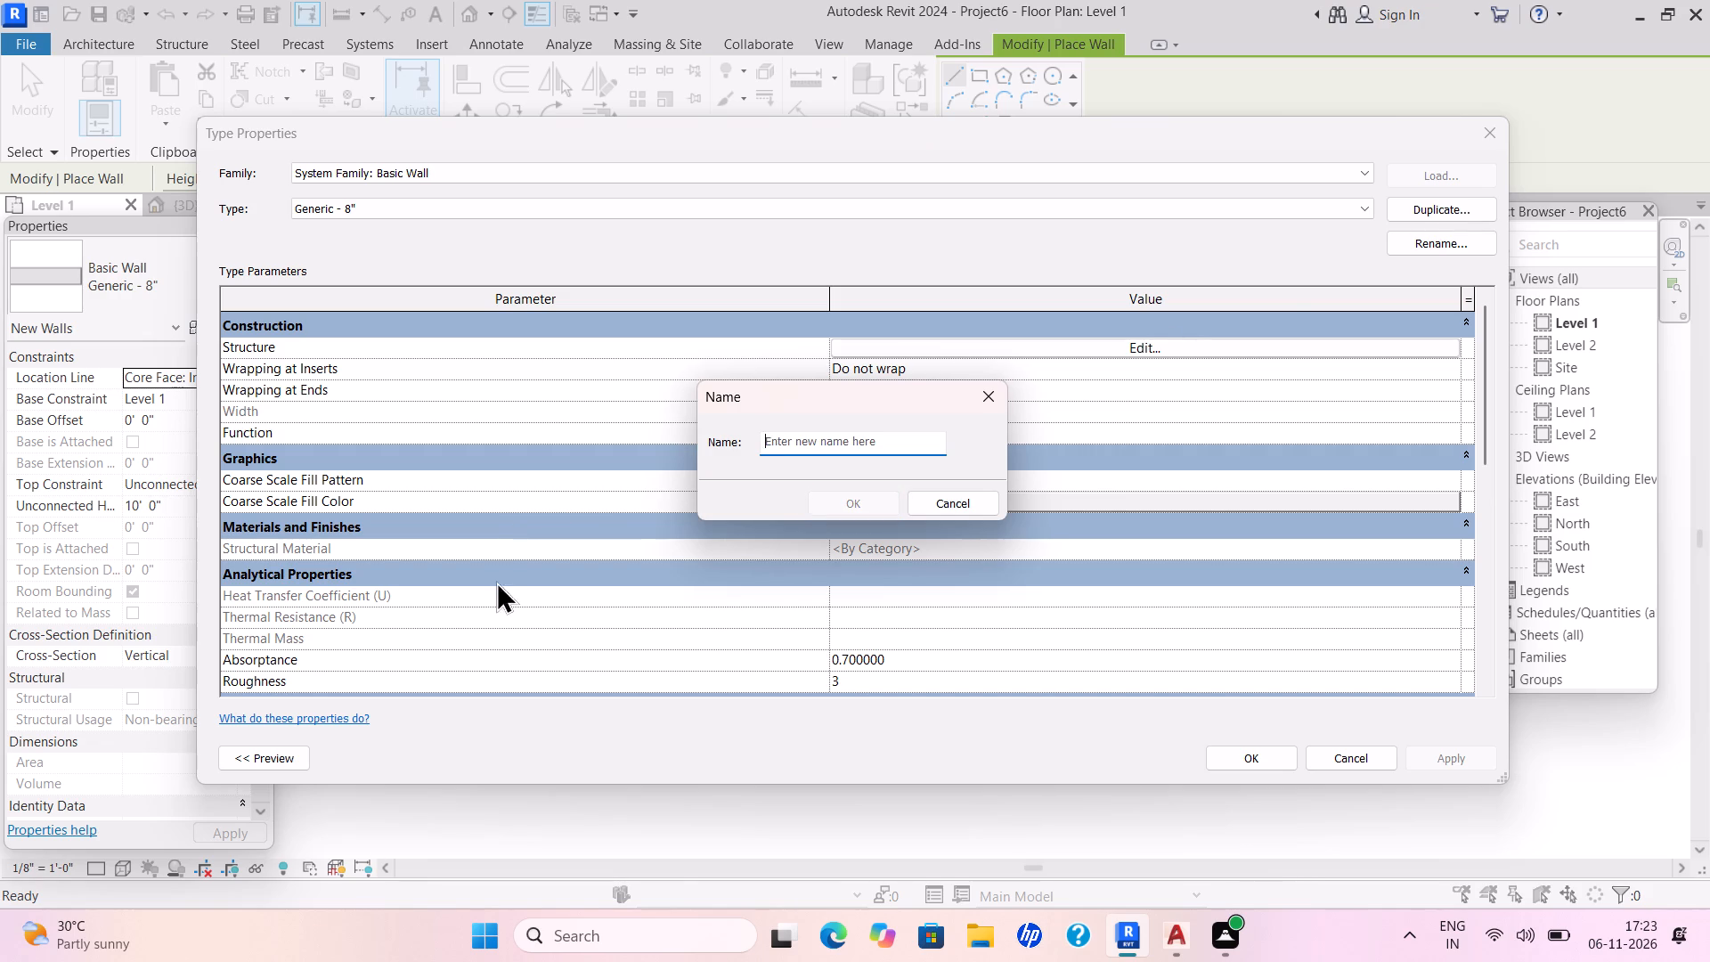
pyautogui.press('BackSpace')
pyautogui.write('WA')
pyautogui.write('LL')
pyautogui.press('space')
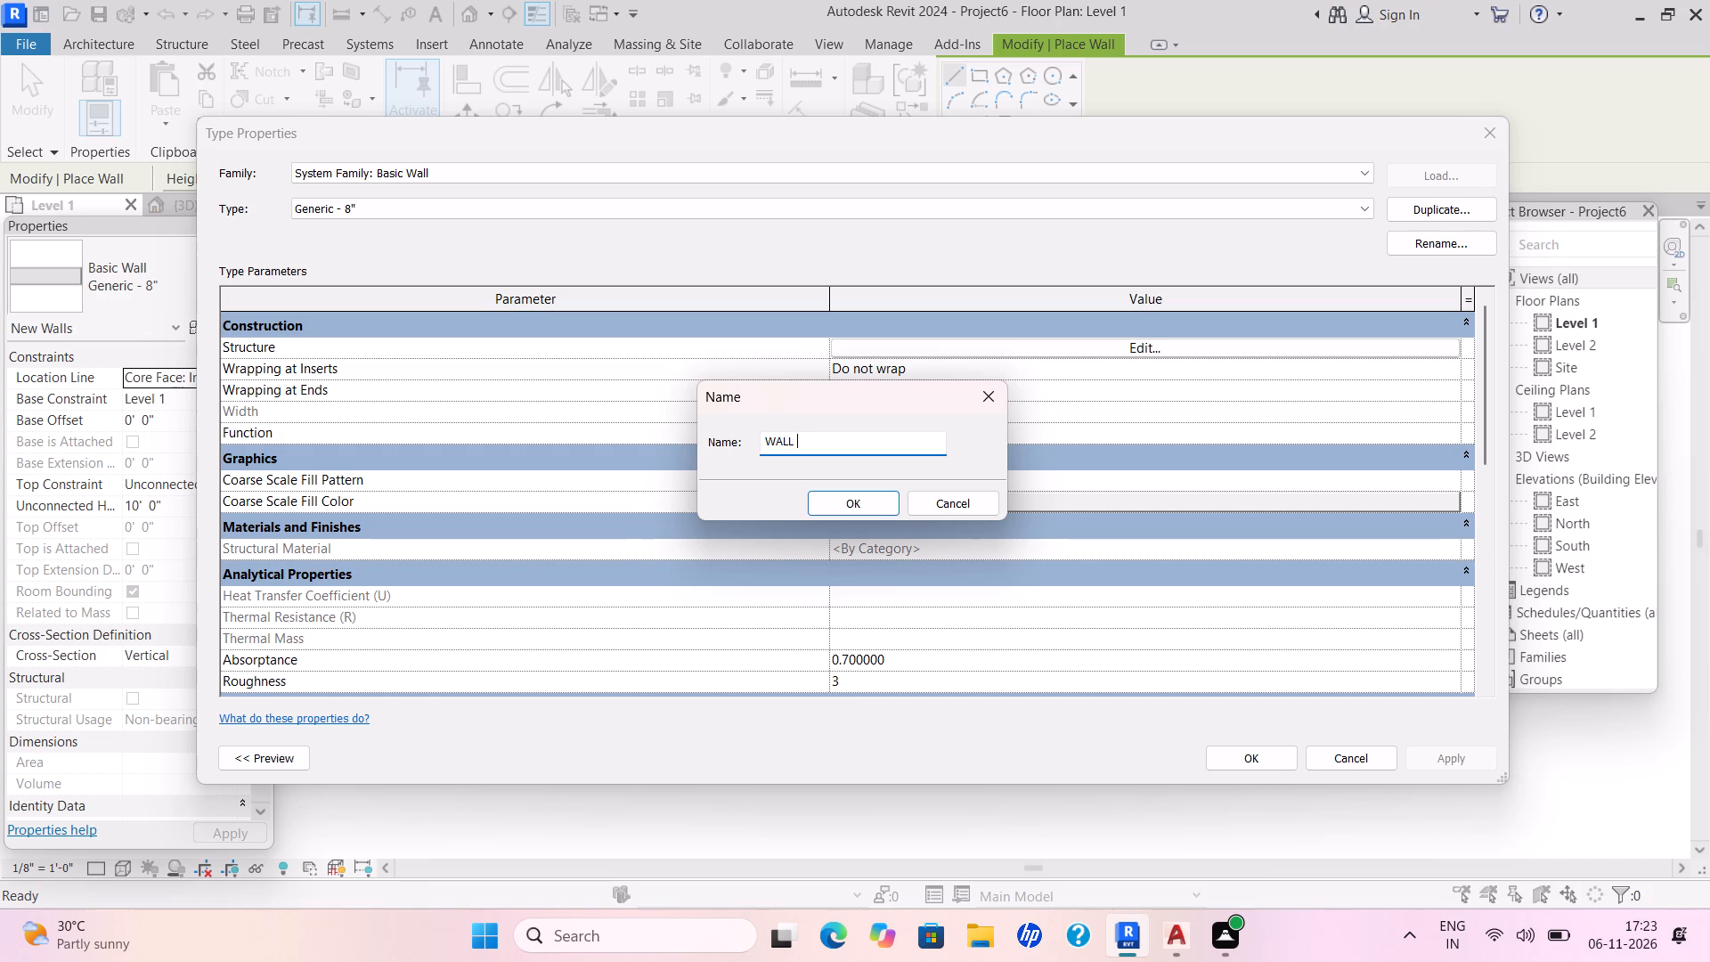
pyautogui.press('BackSpace')
pyautogui.press('BackSpace')
pyautogui.press('BackSpace')
pyautogui.press('BackSpace')
pyautogui.press('BackSpace')
pyautogui.press('BackSpace')
pyautogui.press('BackSpace')
pyautogui.press('BackSpace')
pyautogui.press('BackSpace')
pyautogui.press('BackSpace')
pyautogui.press('BackSpace')
pyautogui.press('BackSpace')
pyautogui.write('CMD 6"')
pyautogui.press('Return')
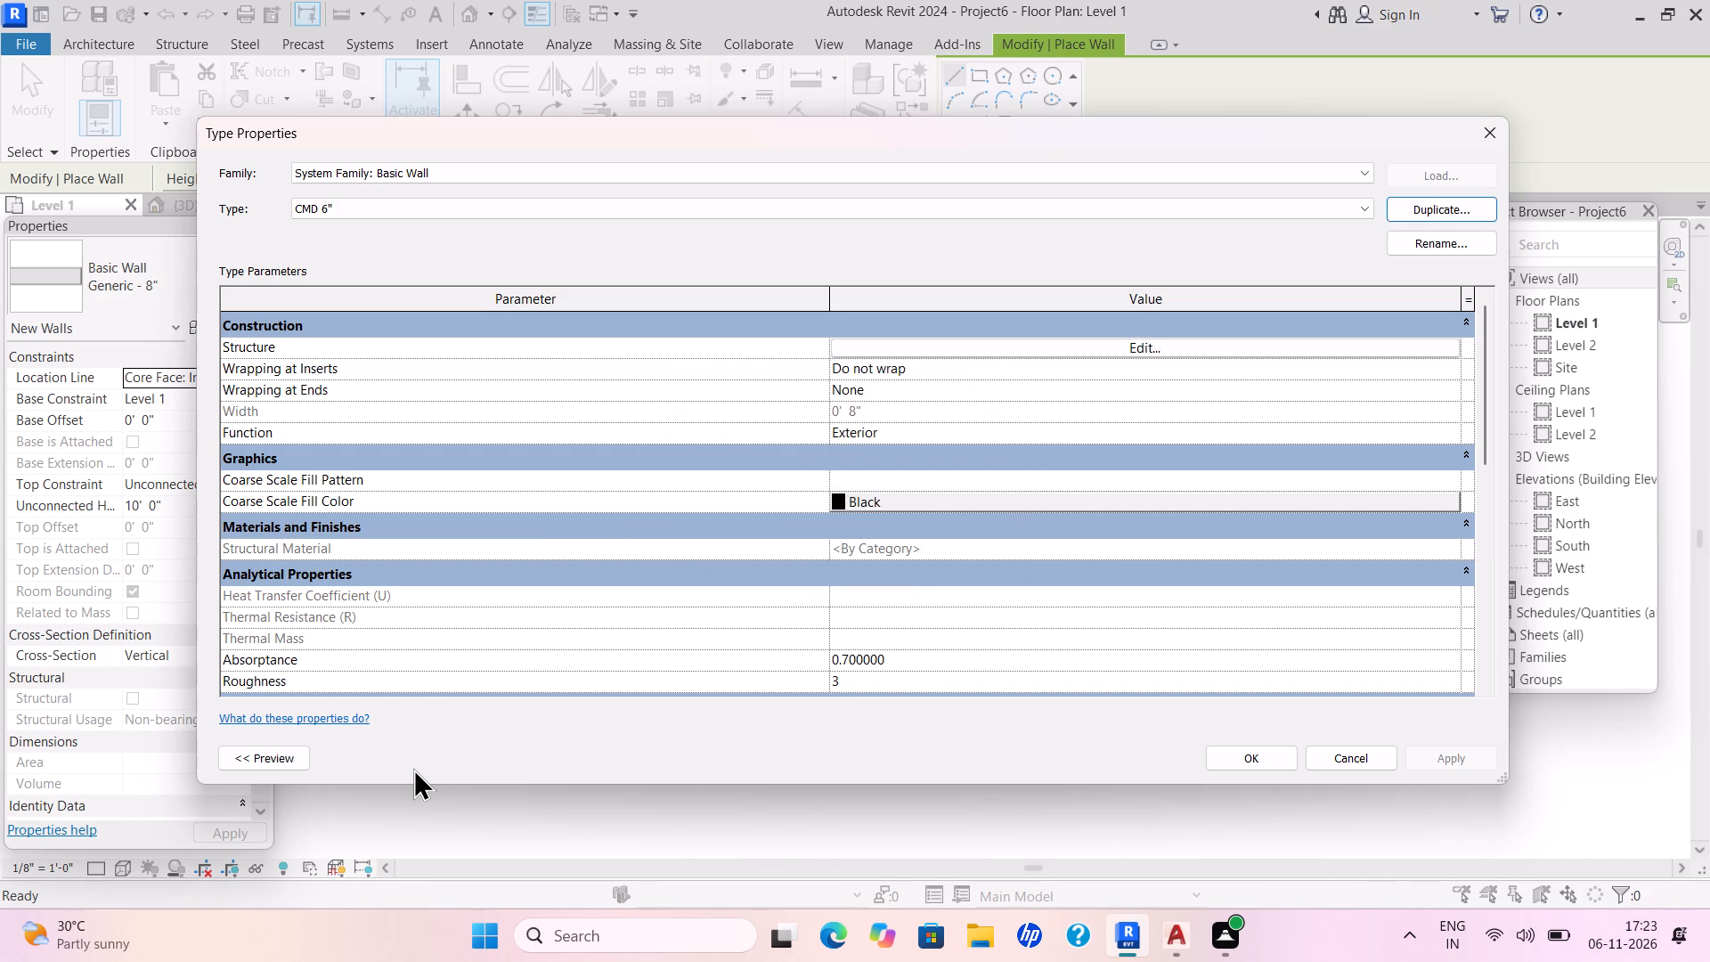
# Set the structure layer thickness of the CMD 6" wall type to 6" and apply the type.
pyautogui.click(1138, 346)
pyautogui.moveTo(828, 345); pyautogui.dragTo(819, 363)
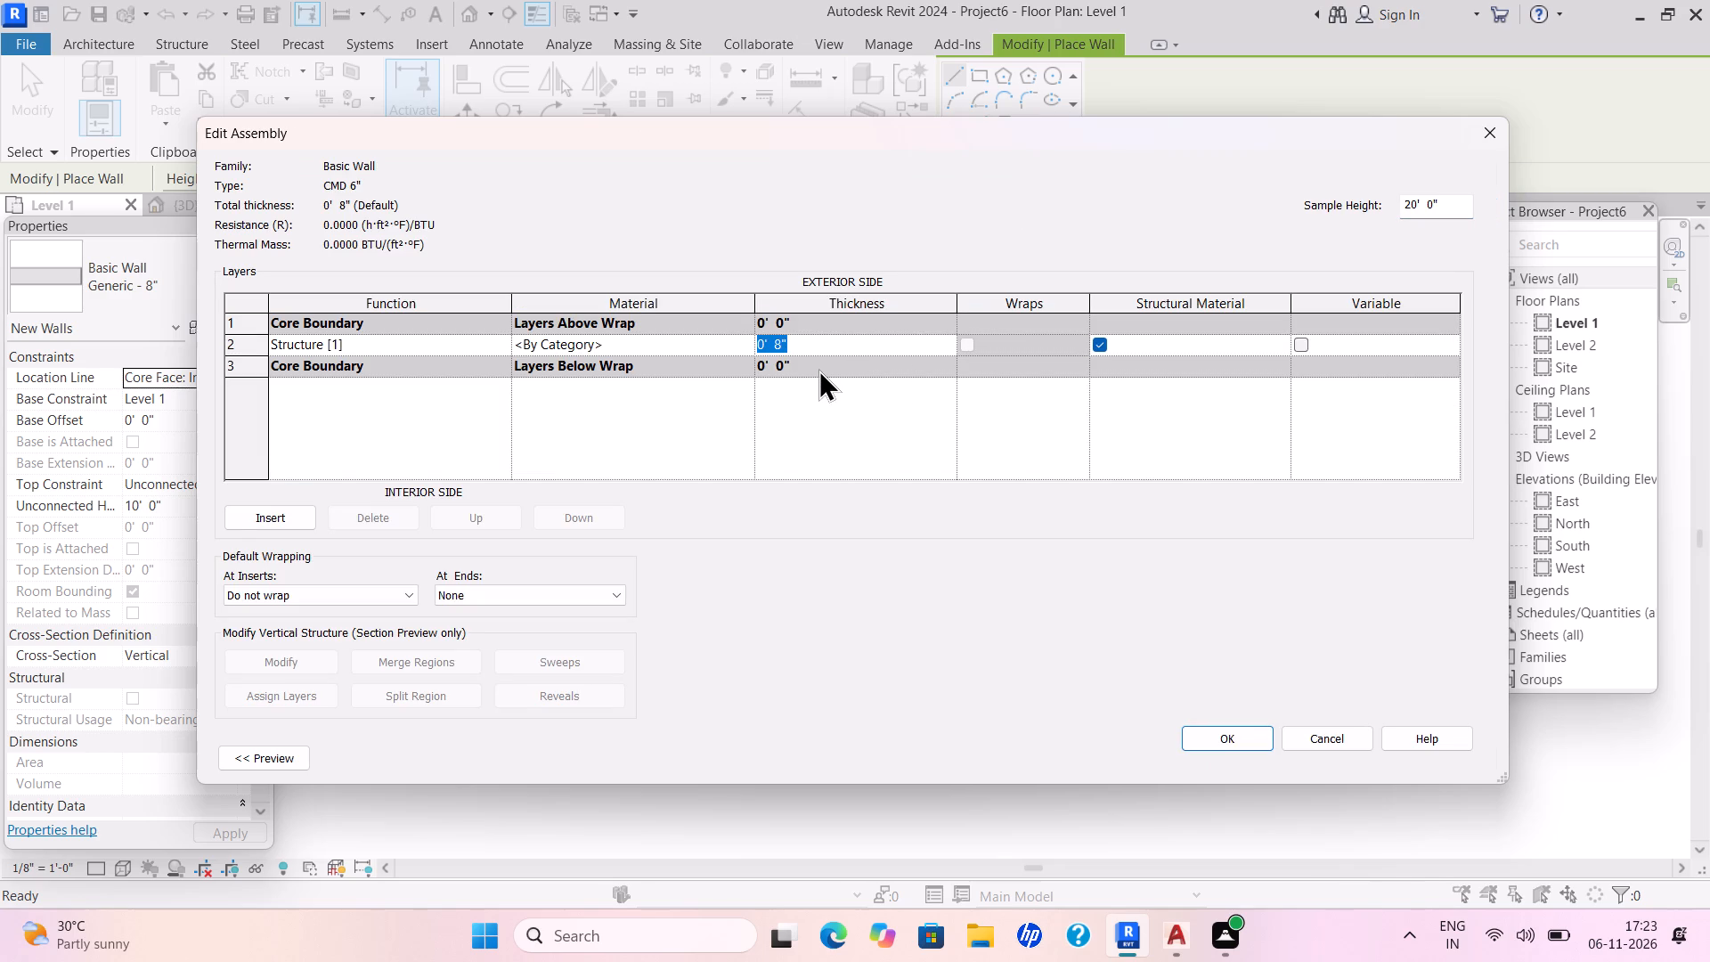
pyautogui.press('BackSpace')
pyautogui.write('6"')
pyautogui.press('Return')
pyautogui.click(1251, 738)
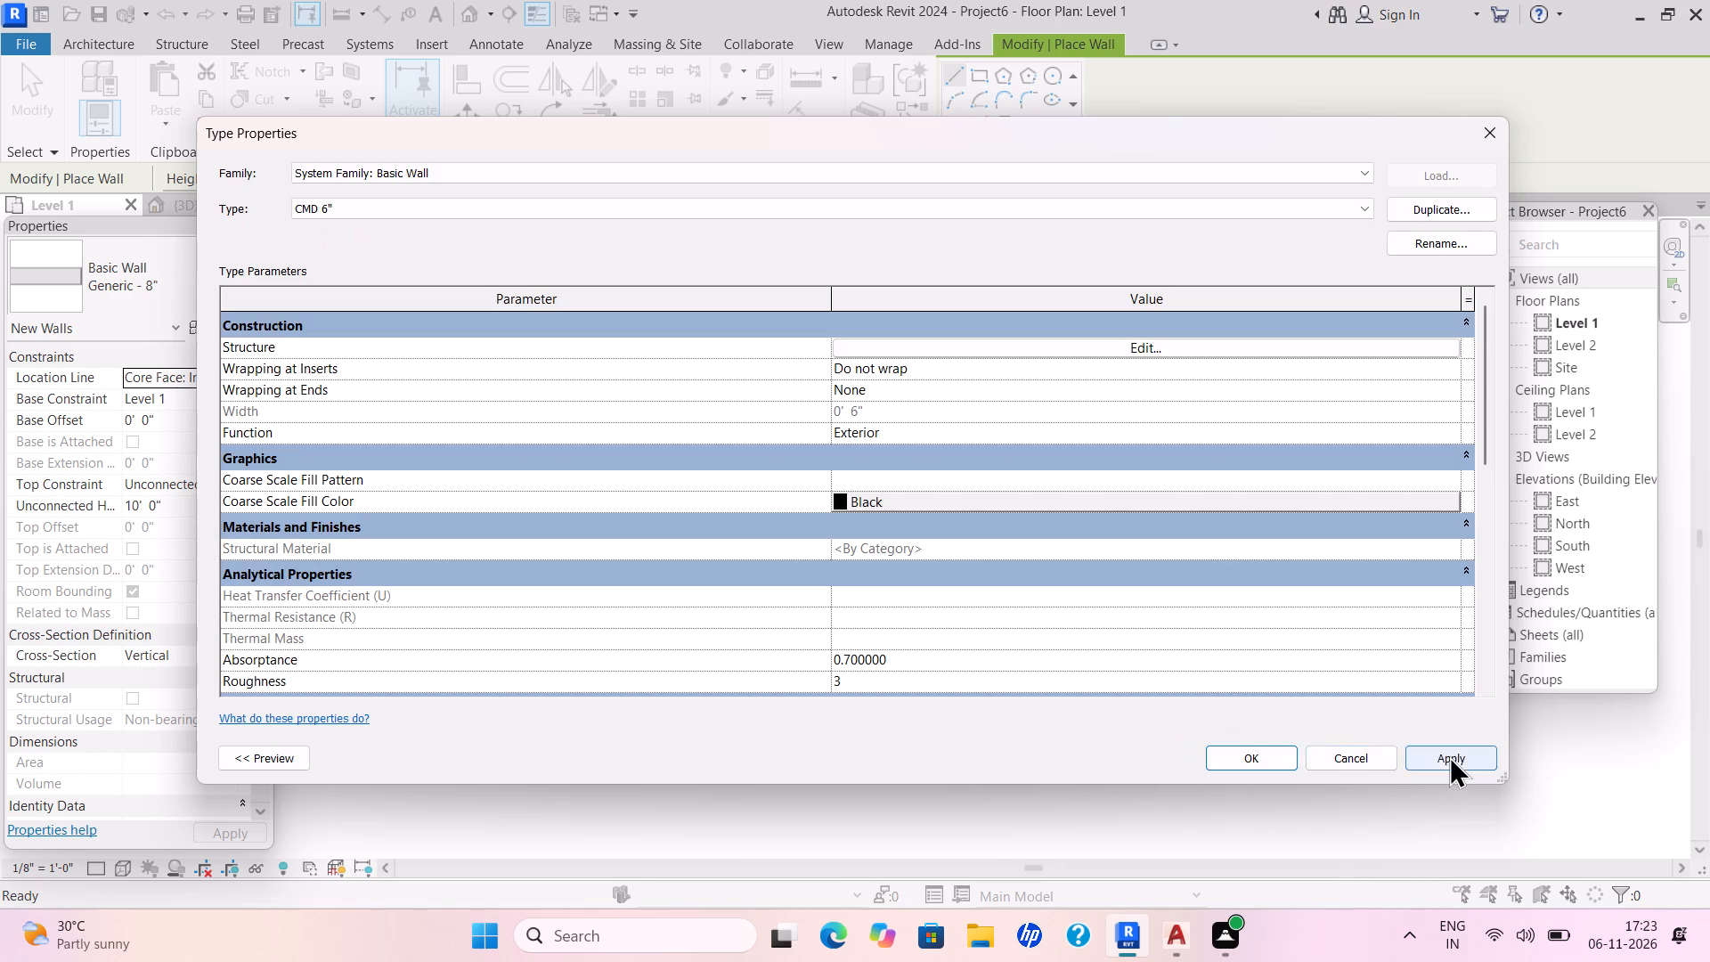
pyautogui.click(1449, 755)
pyautogui.click(1257, 763)
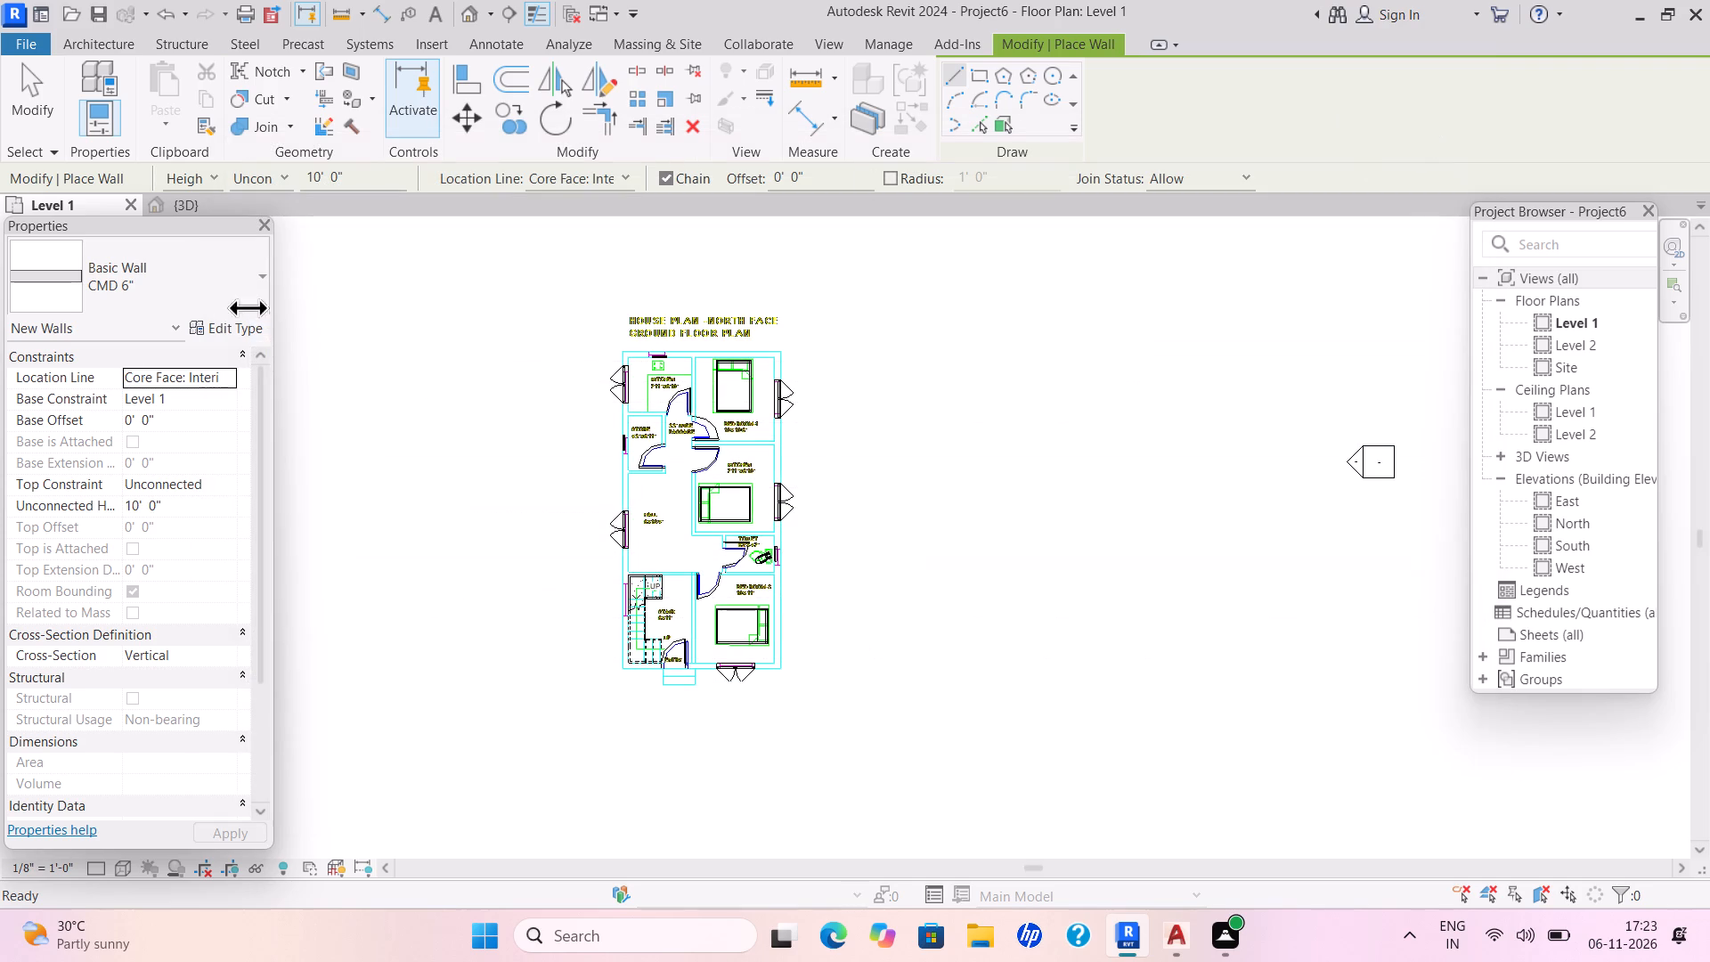
# Draw a closed rectangular boundary wall around the house, about 43'-6" by 62'-6", with an unconnected height of 4'.
pyautogui.moveTo(173, 503); pyautogui.dragTo(172, 519)
pyautogui.press('BackSpace')
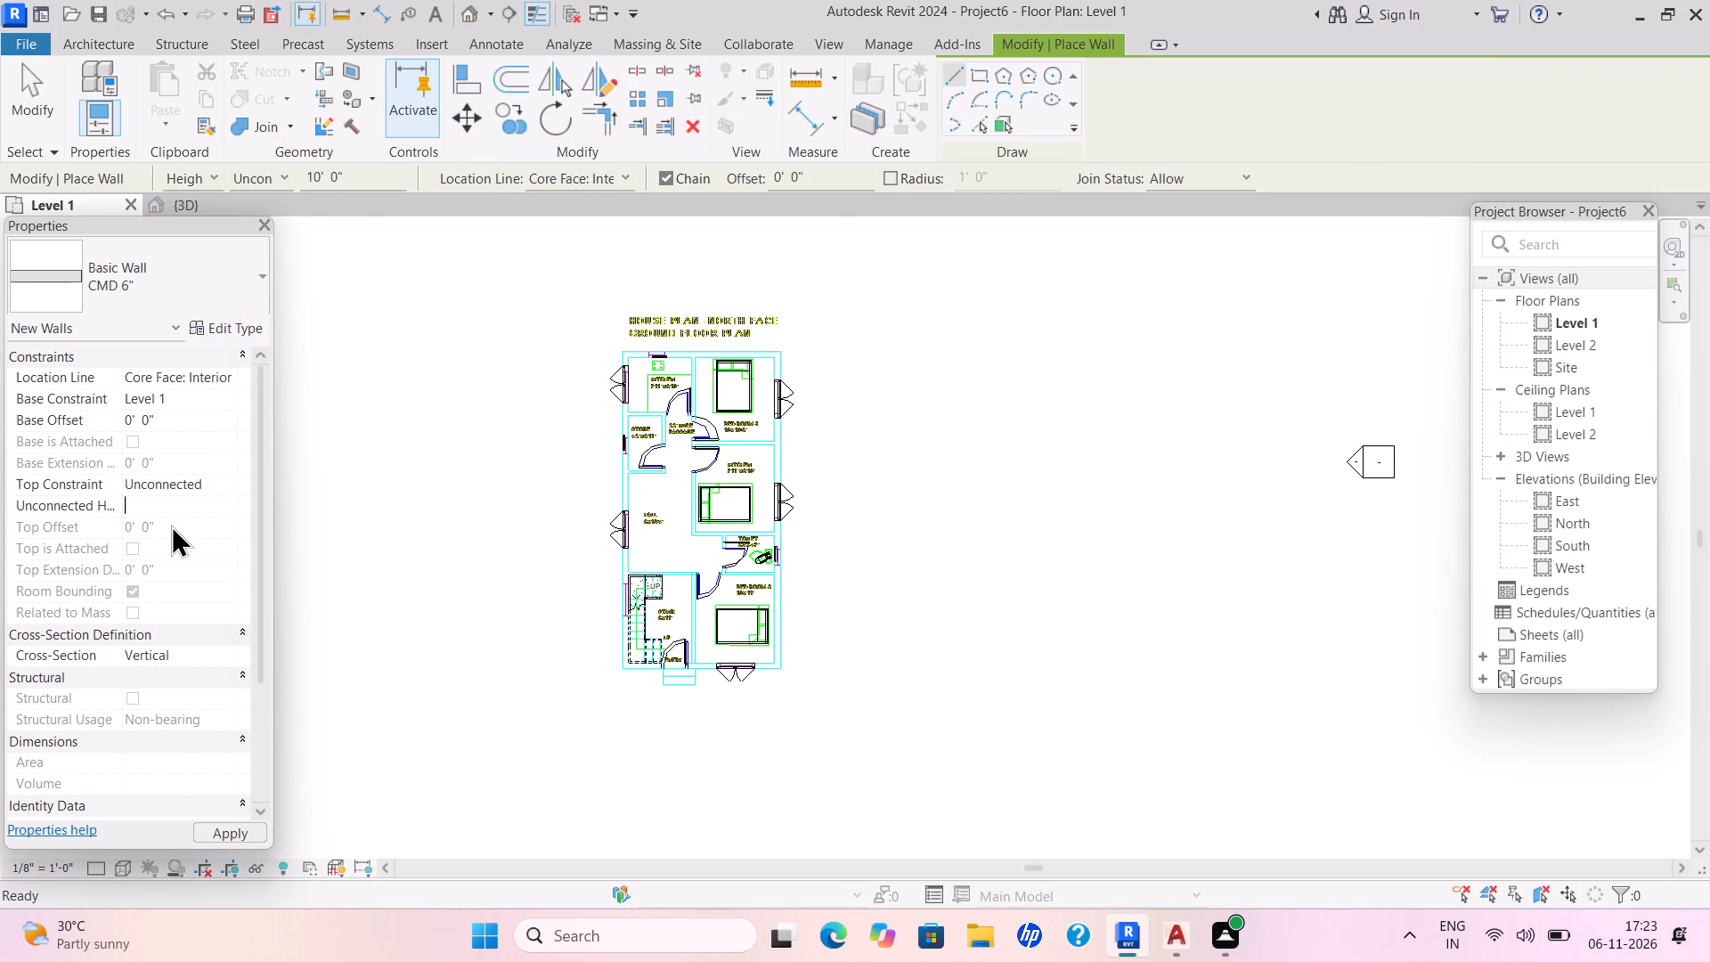
pyautogui.write("4'")
pyautogui.press('Return')
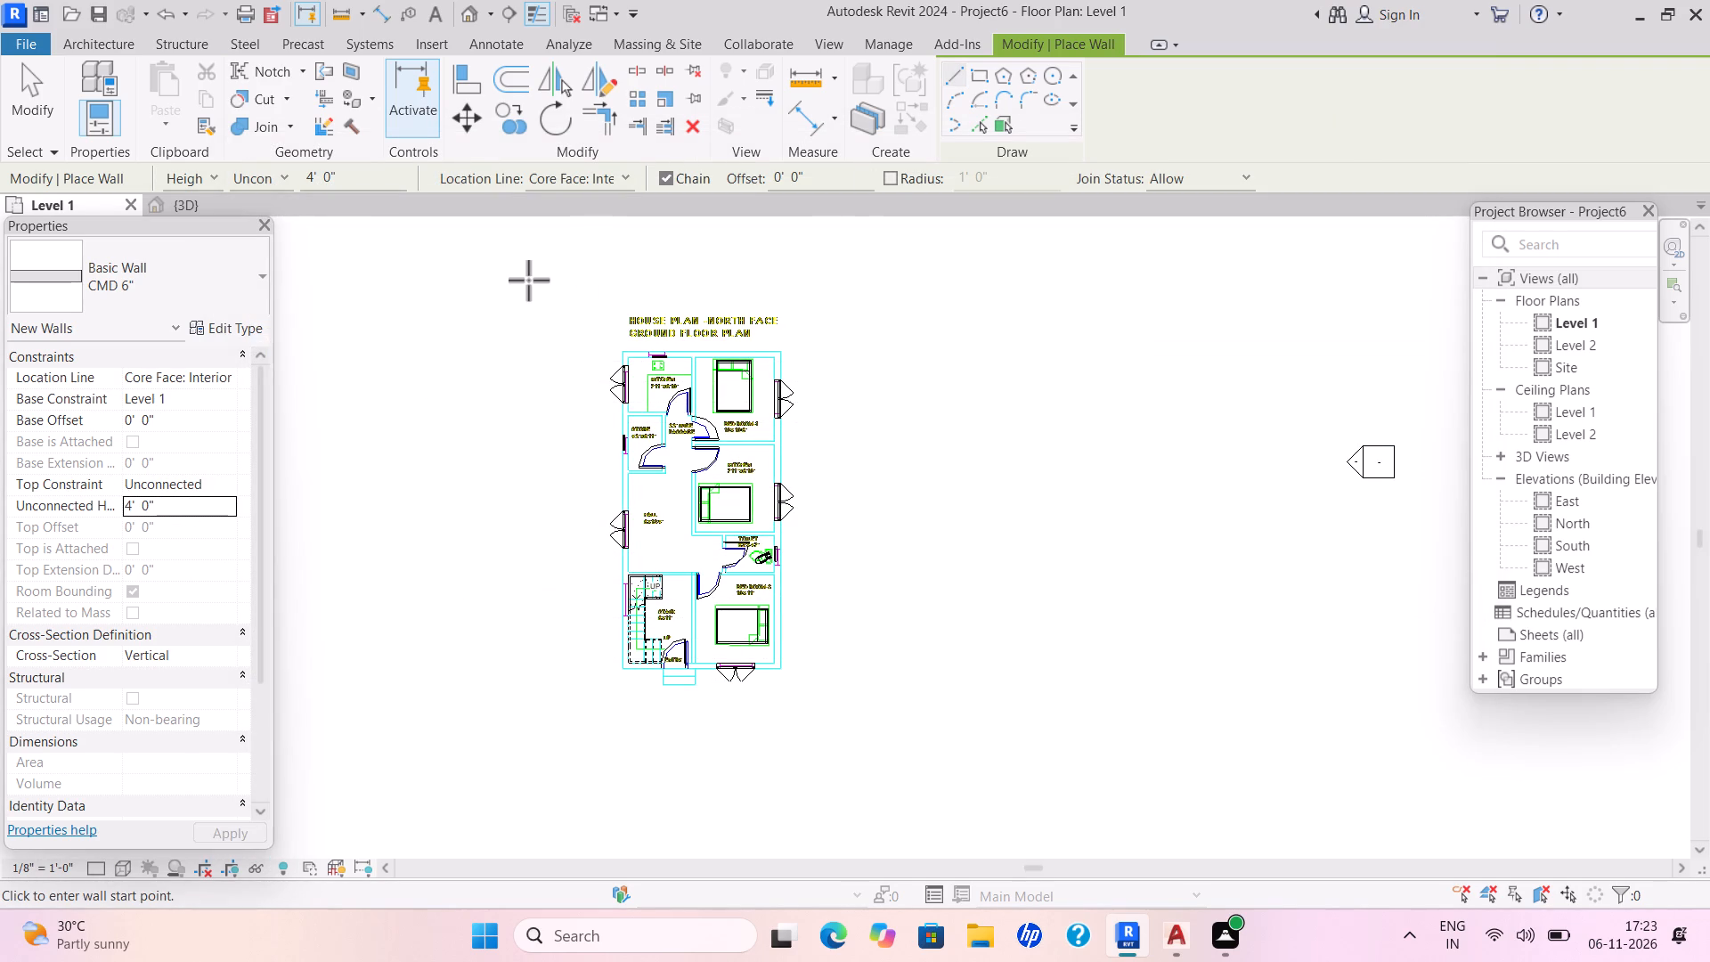
pyautogui.click(528, 271)
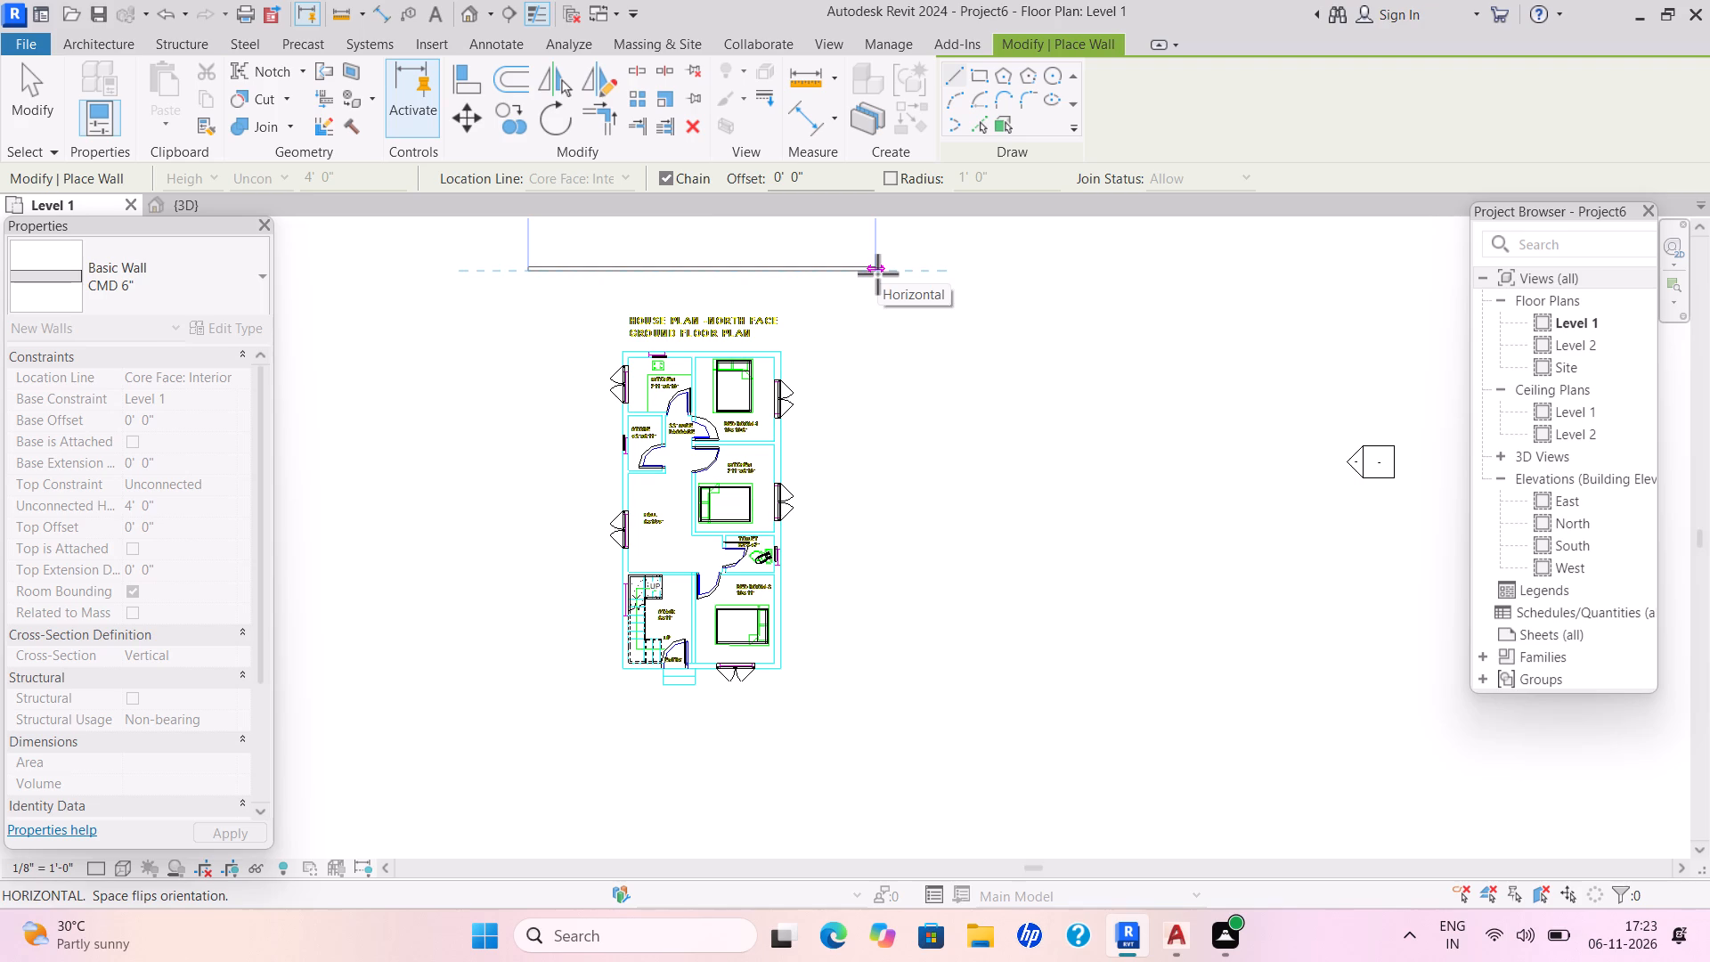
pyautogui.click(877, 273)
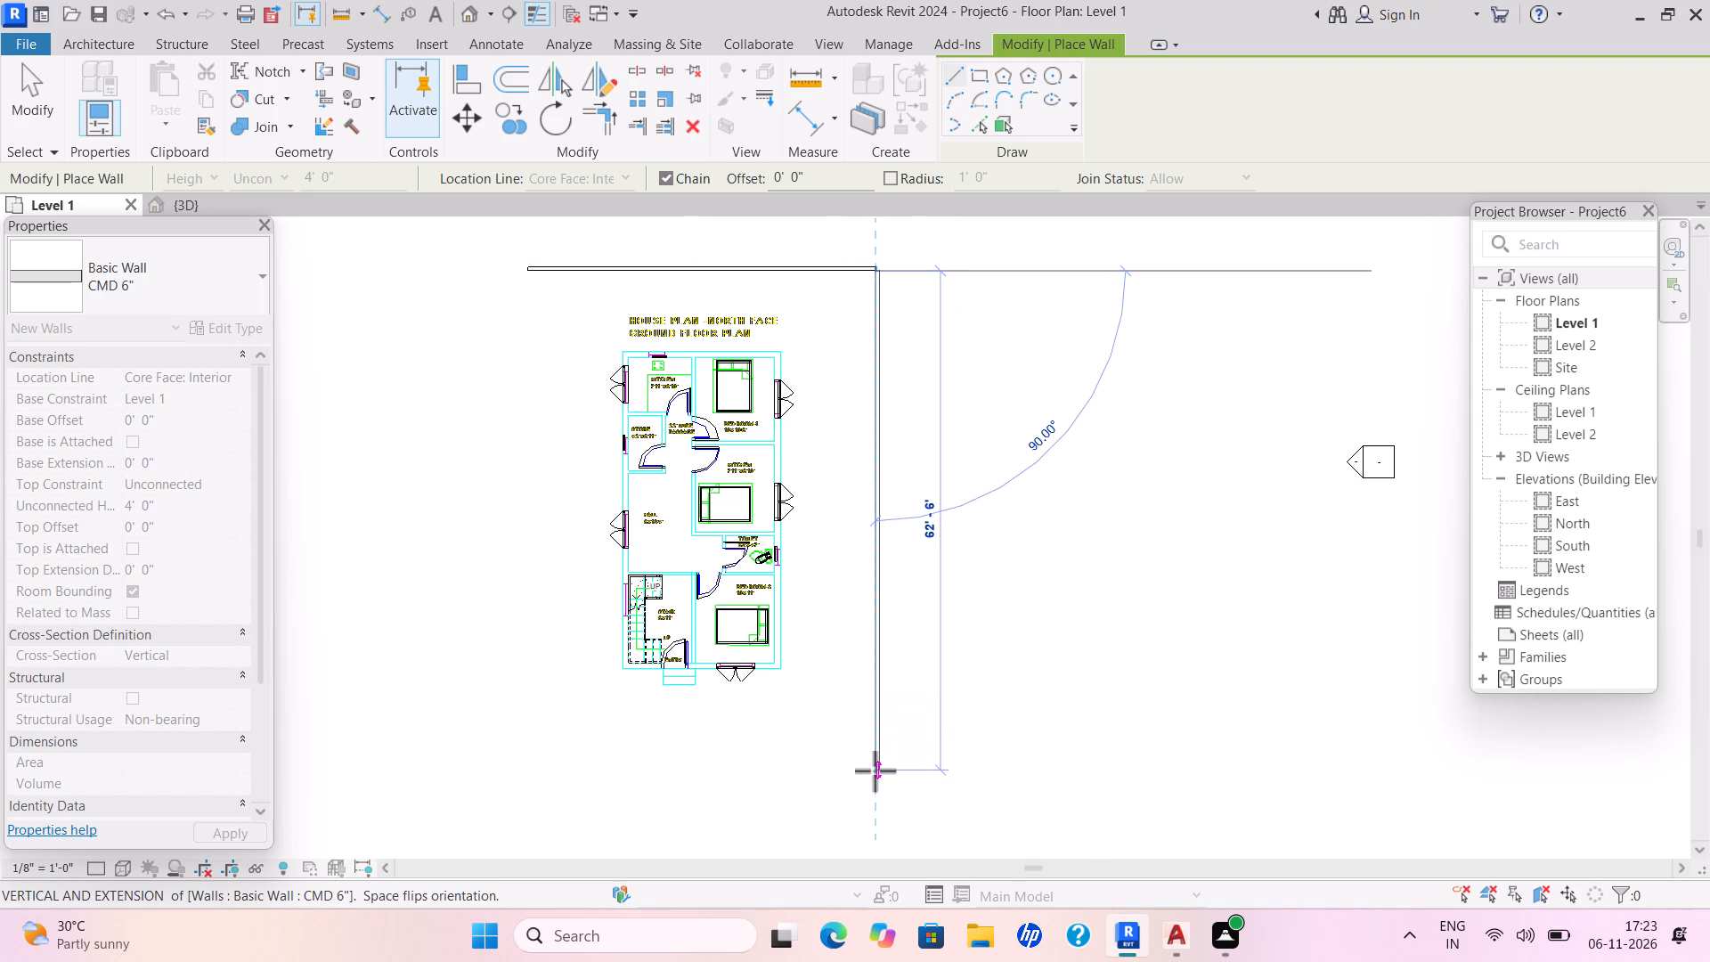
pyautogui.click(875, 770)
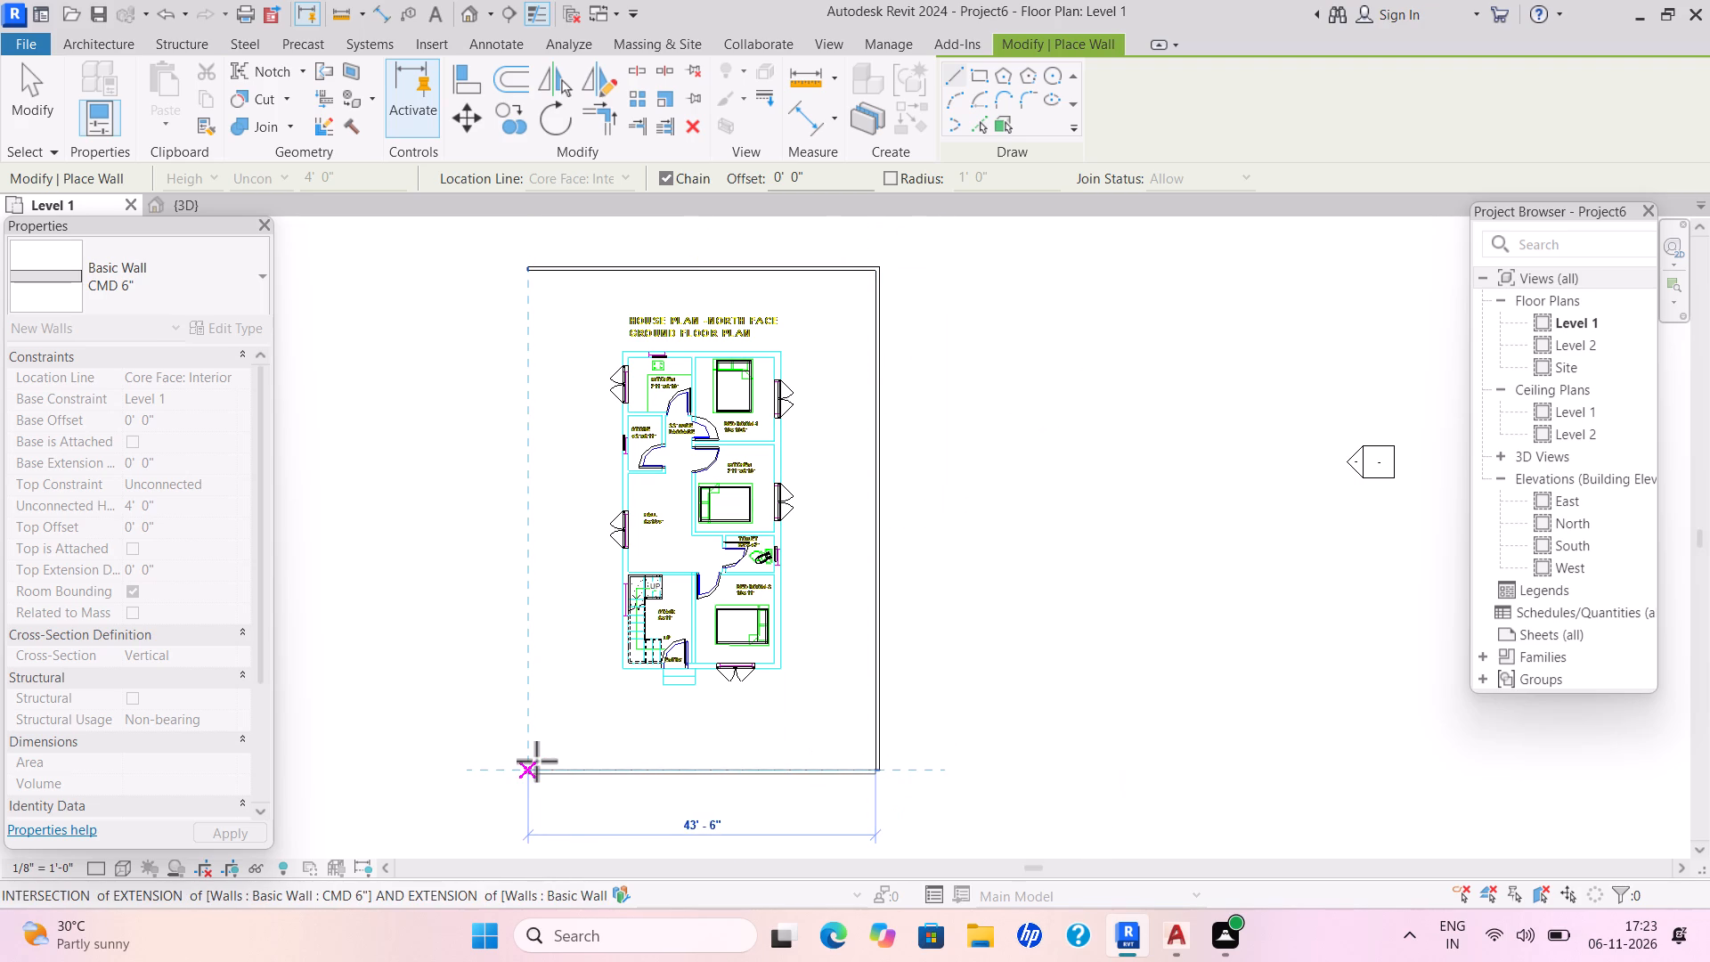
pyautogui.click(536, 761)
pyautogui.click(535, 272)
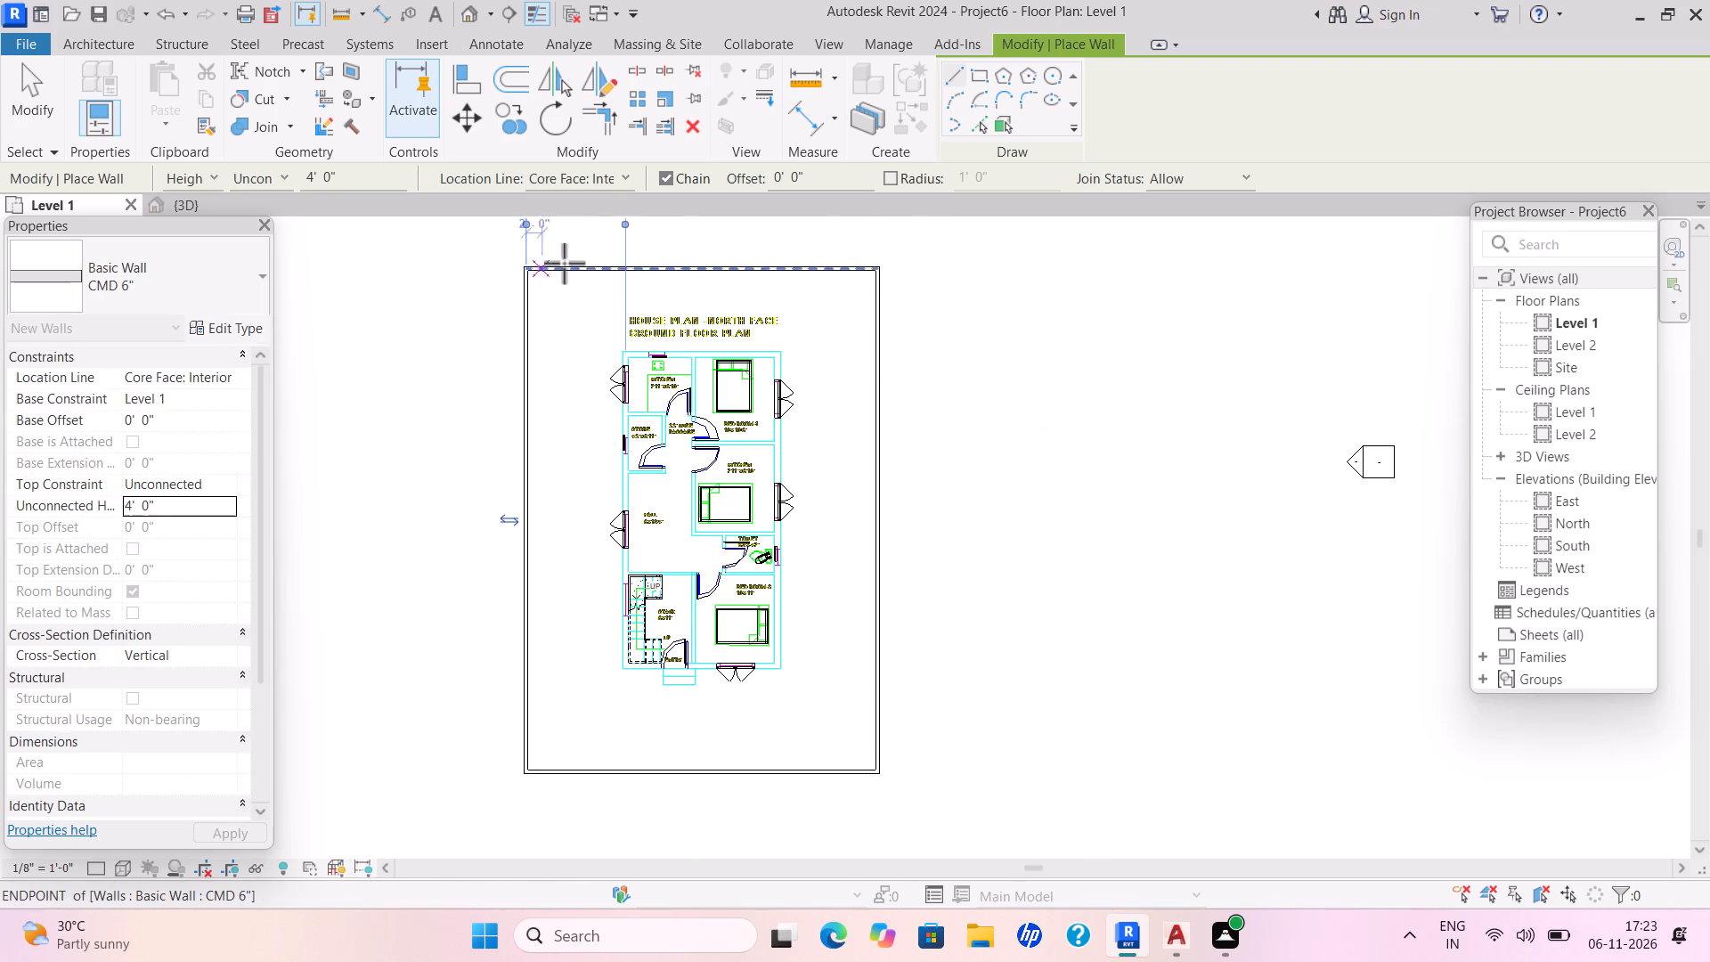
pyautogui.press('Escape')
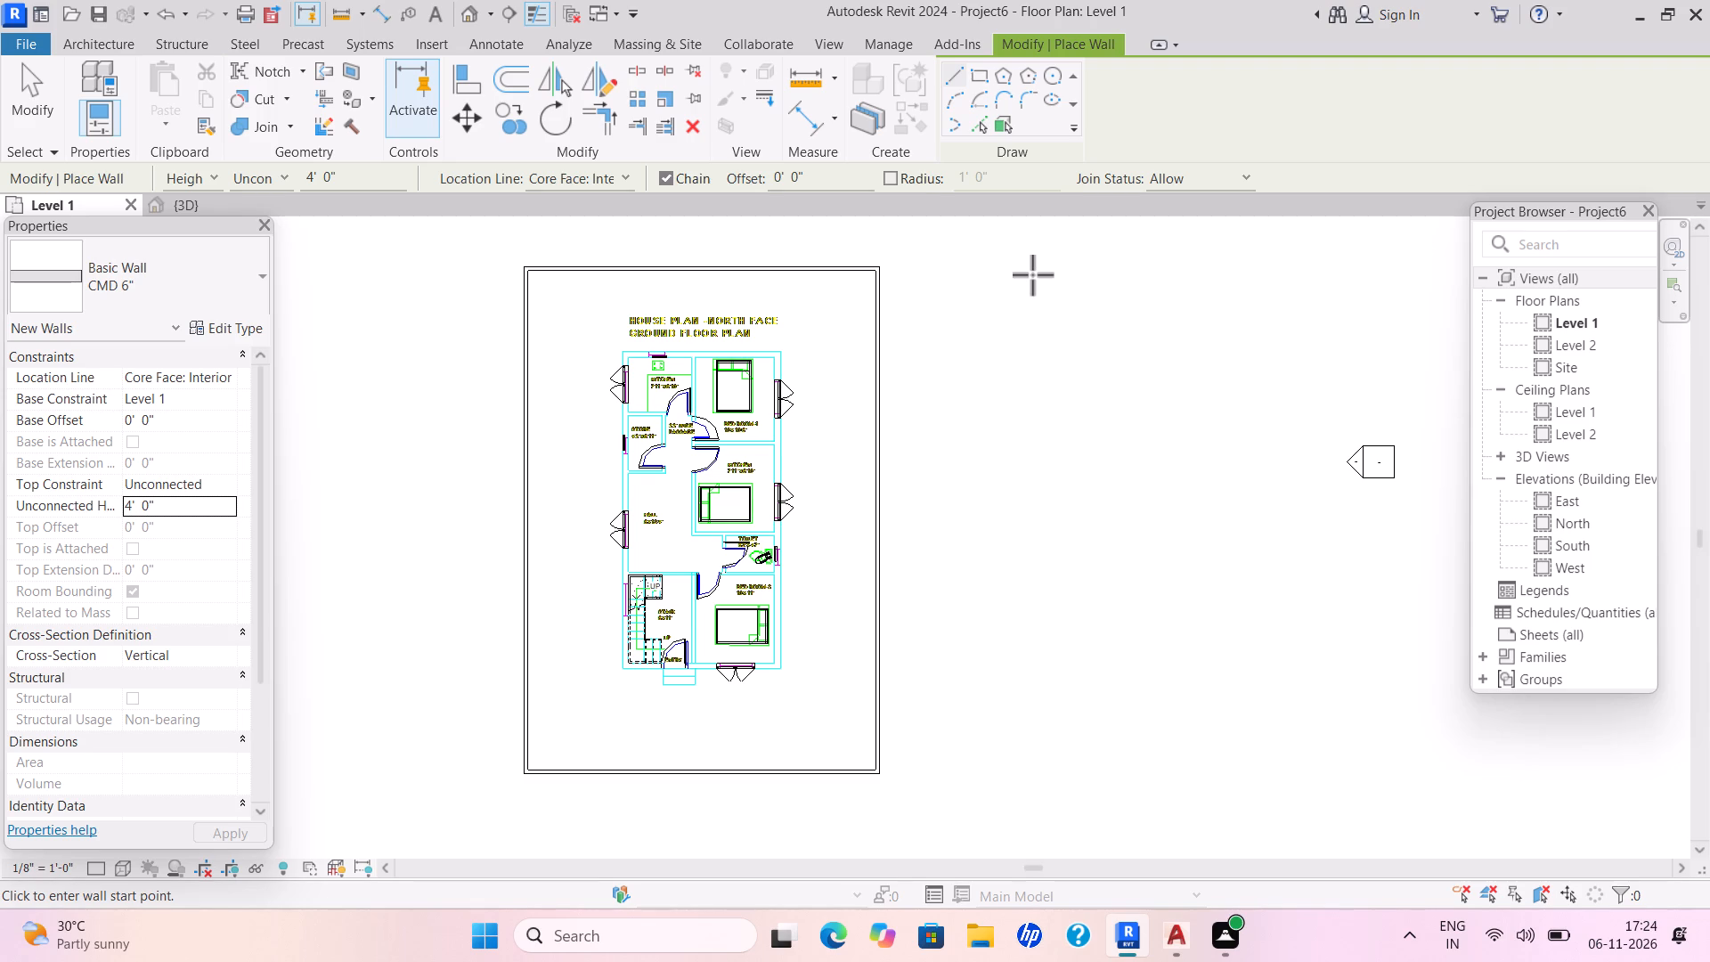
# Load the Gate_davinder_11707.0001 family from the Gate folder and place it on the boundary wall in front of the house entrance.
pyautogui.click(78, 40)
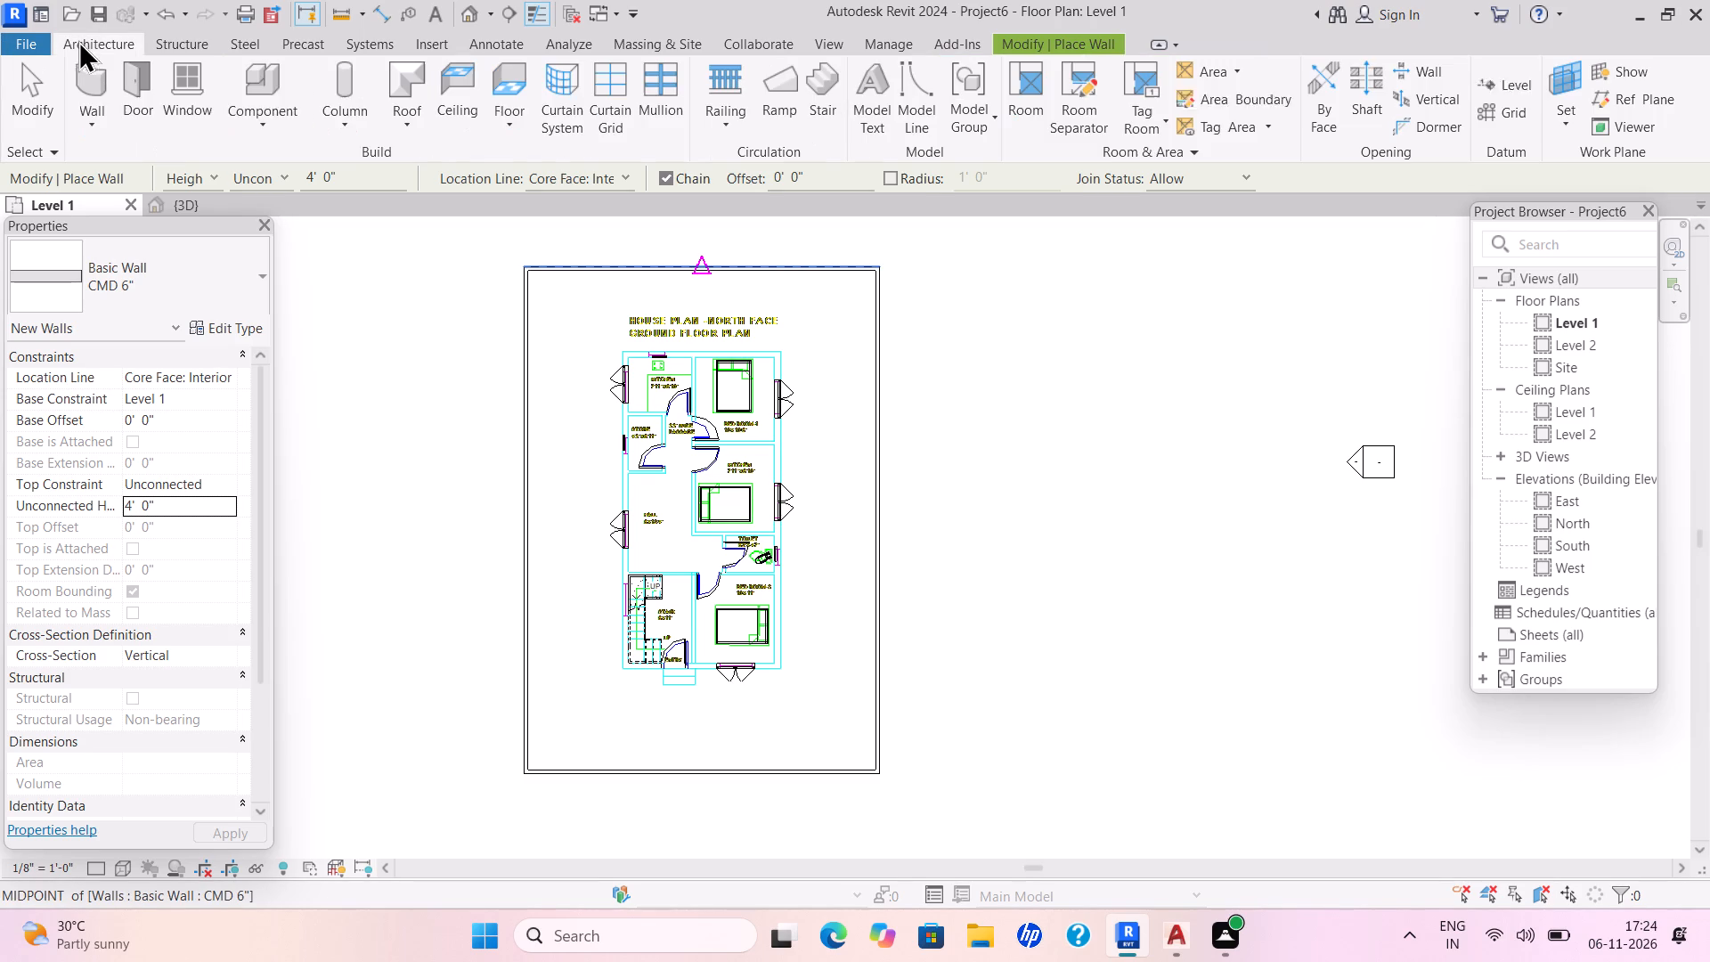
pyautogui.click(304, 130)
pyautogui.click(322, 155)
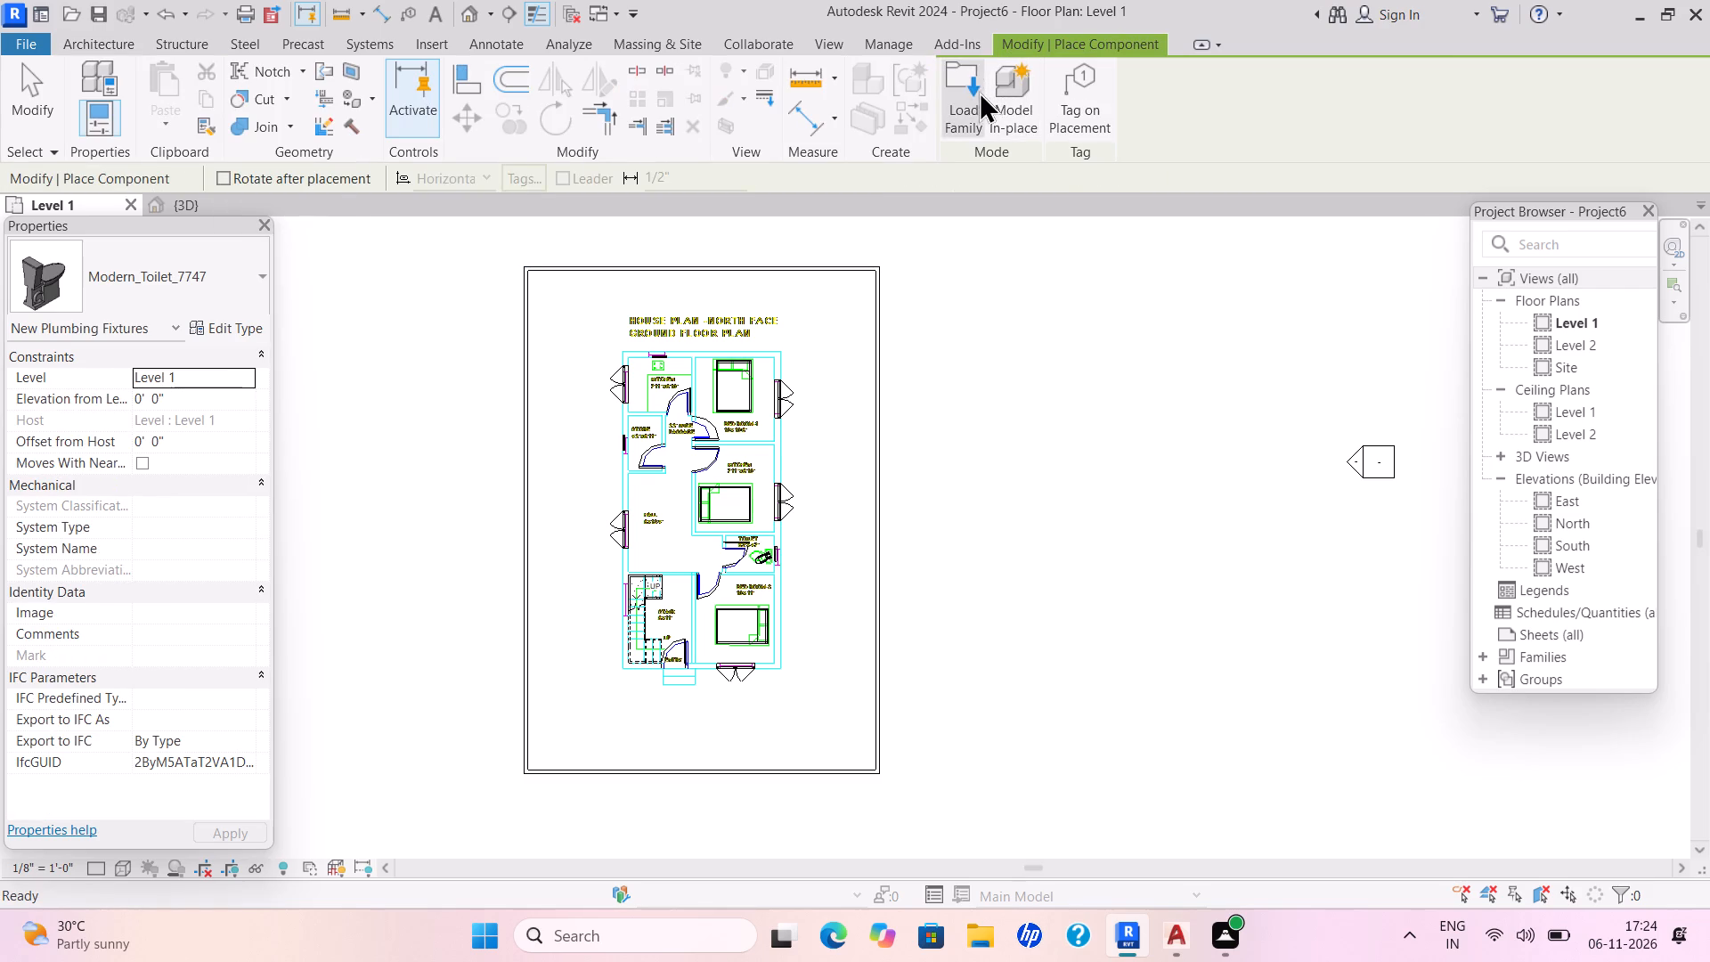
pyautogui.doubleClick(973, 91)
pyautogui.doubleClick(531, 344)
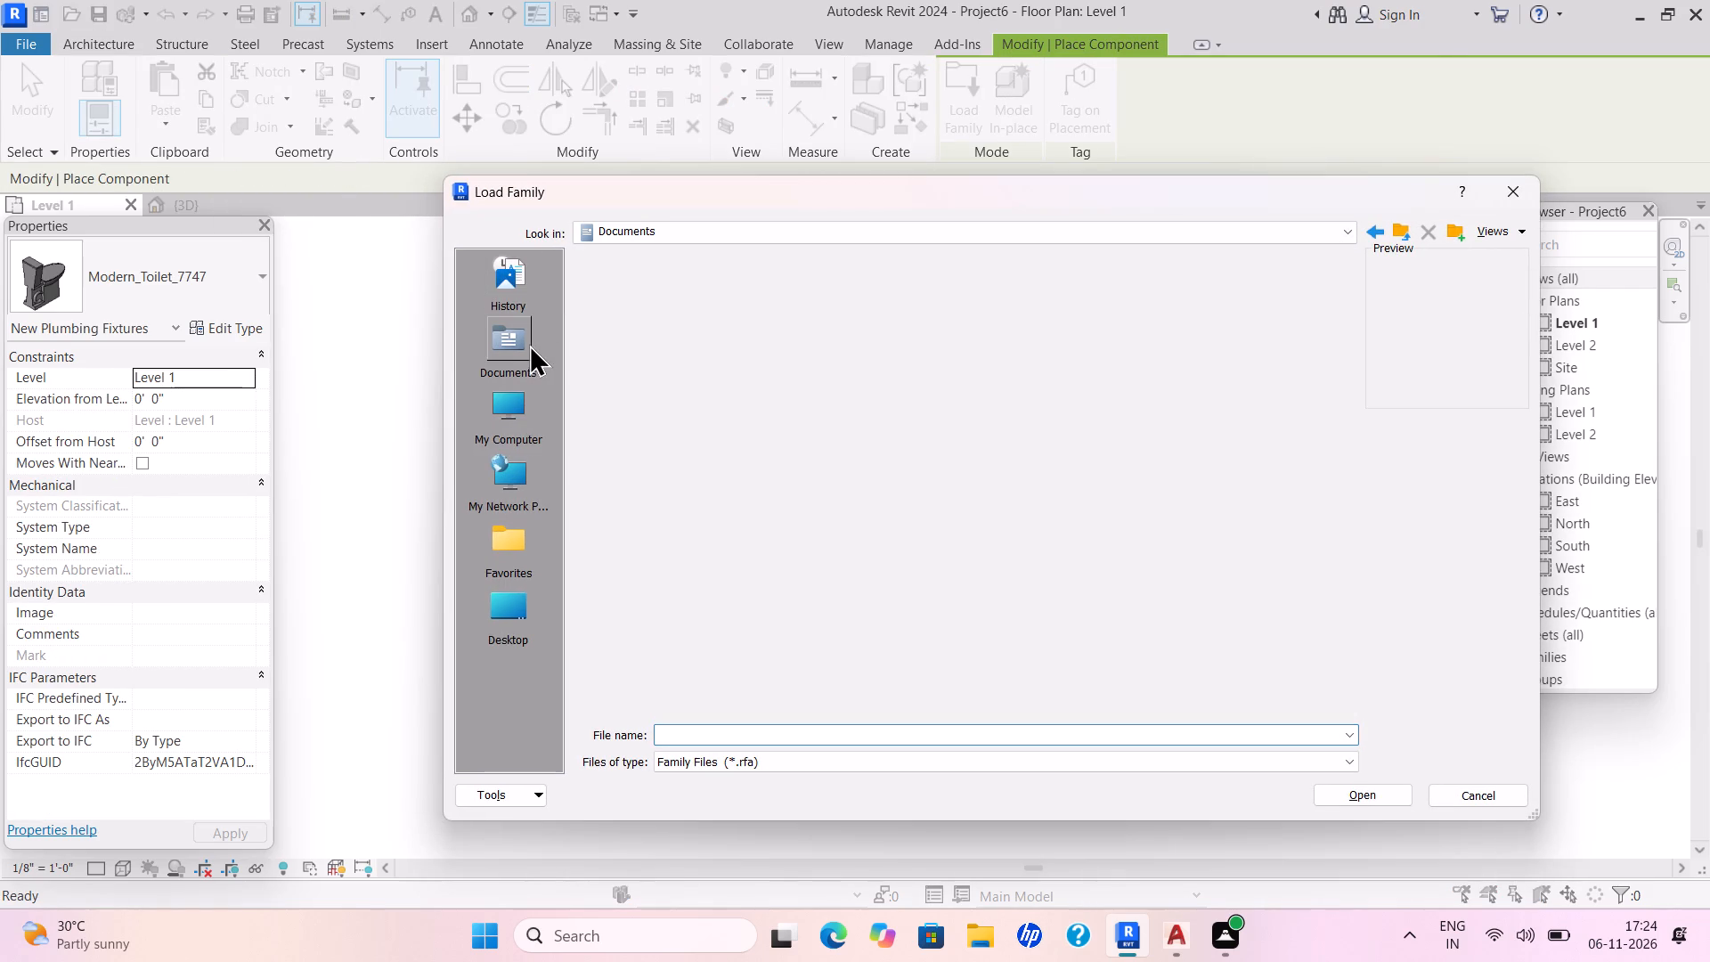
pyautogui.doubleClick(1152, 299)
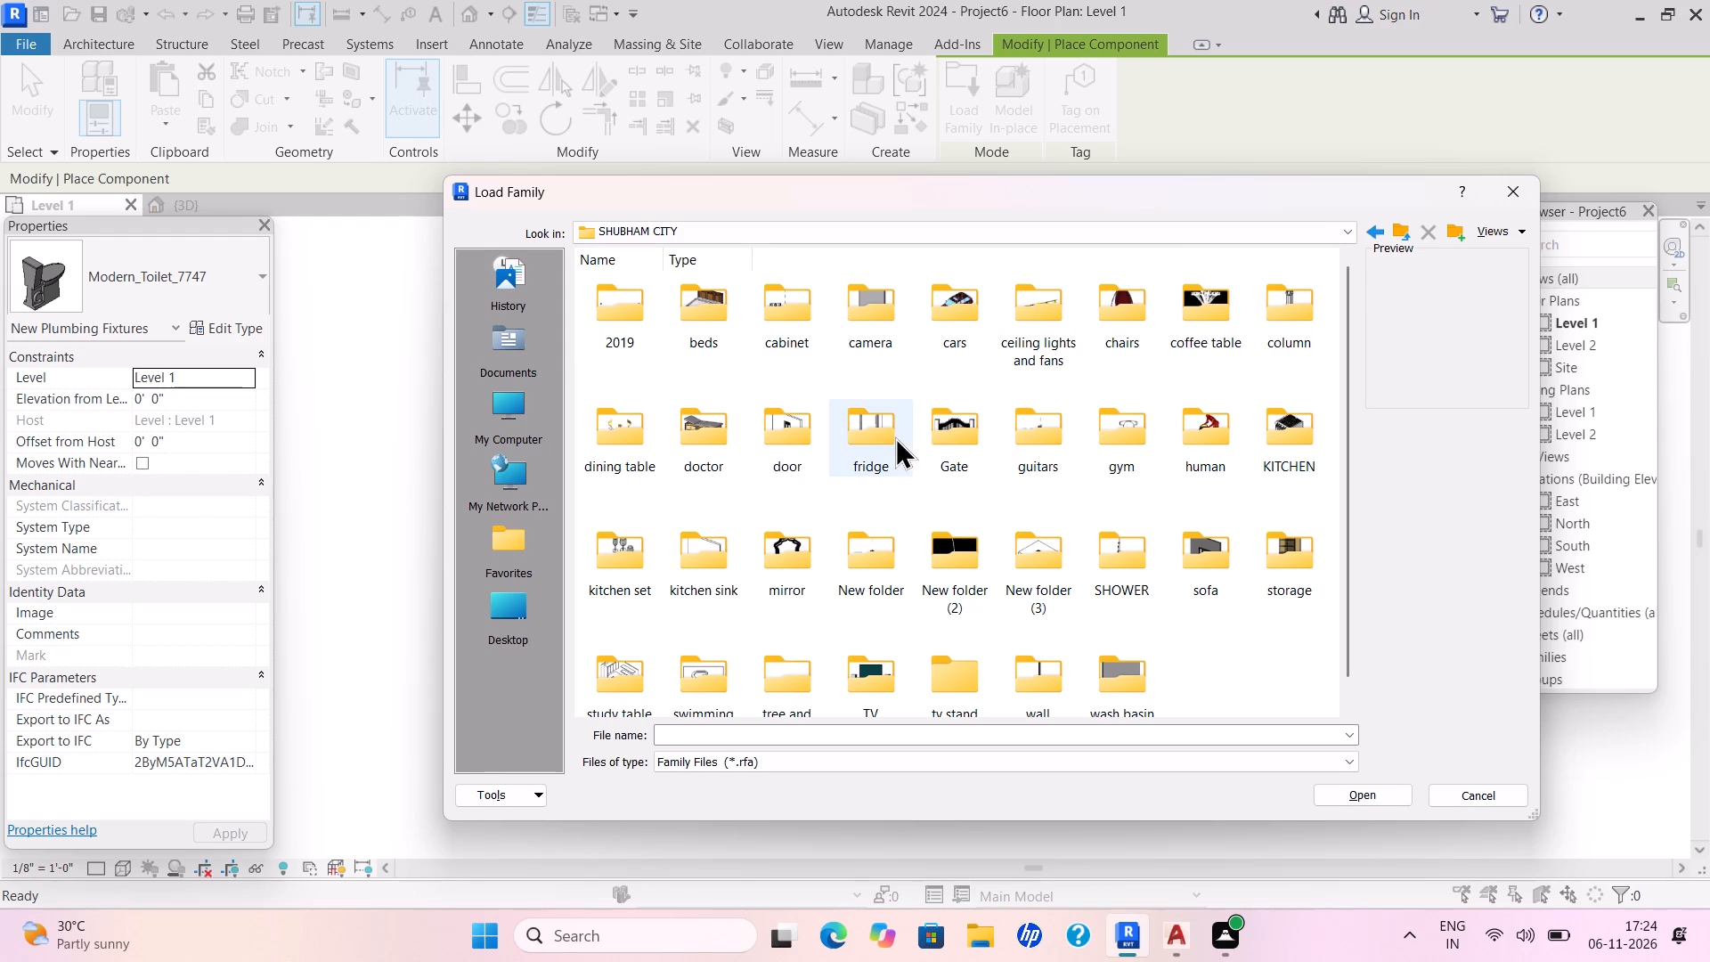
pyautogui.doubleClick(943, 431)
pyautogui.doubleClick(635, 442)
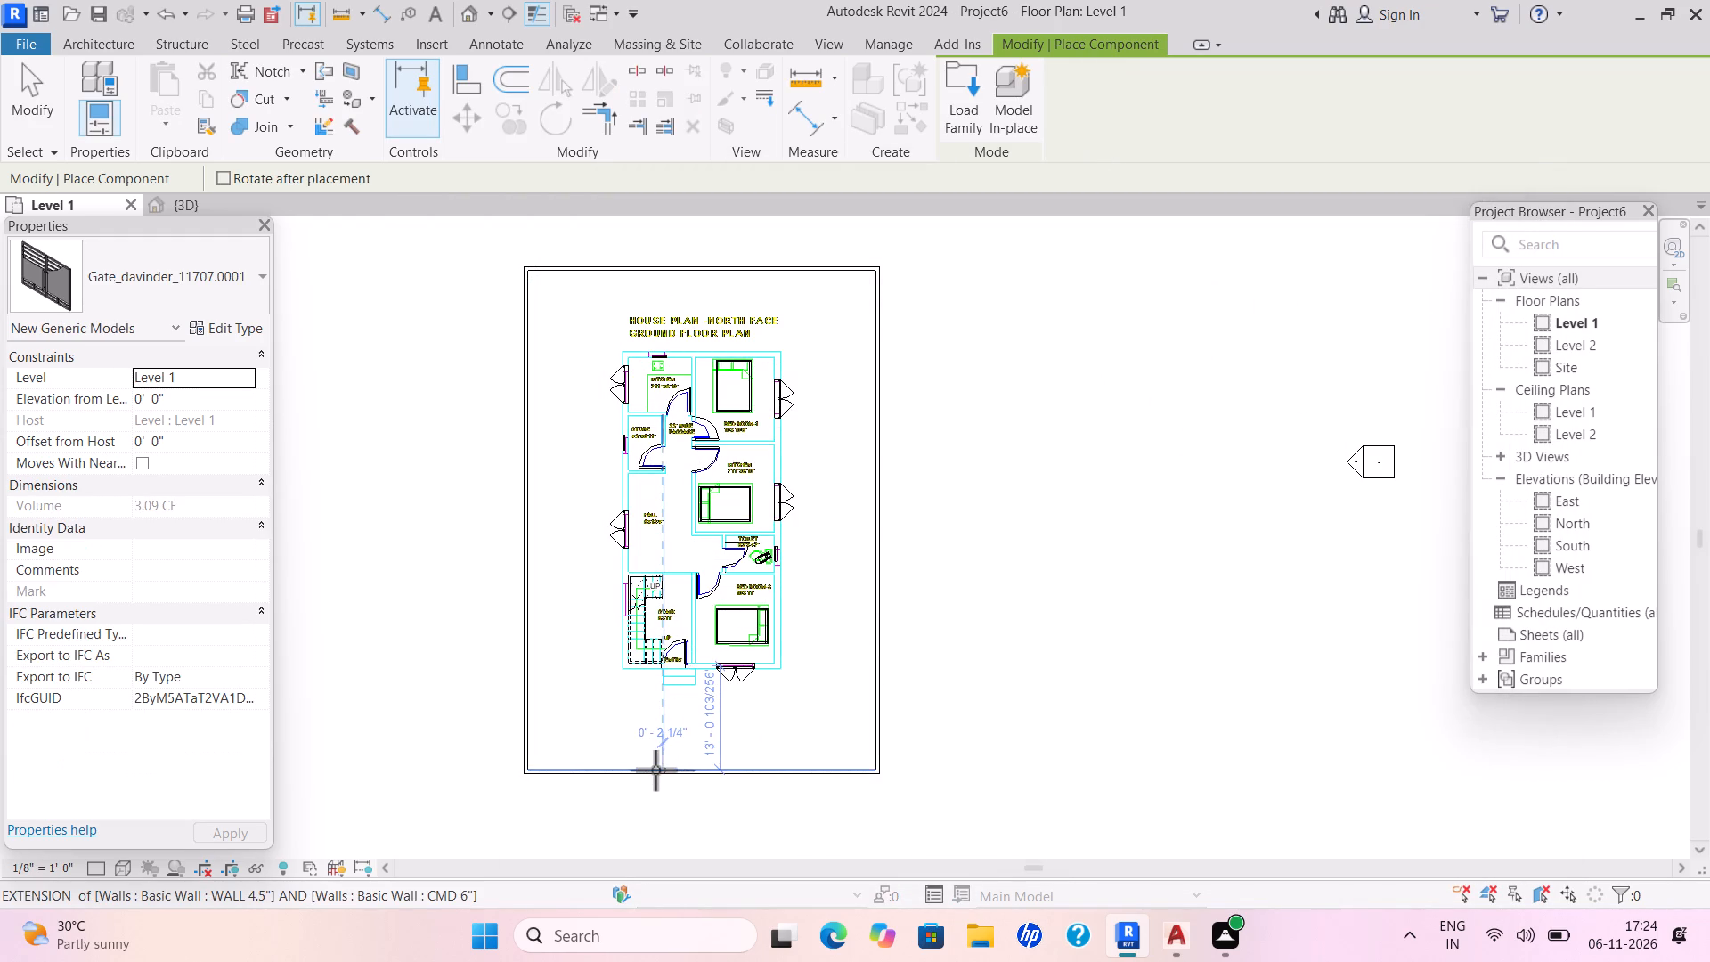
pyautogui.click(657, 770)
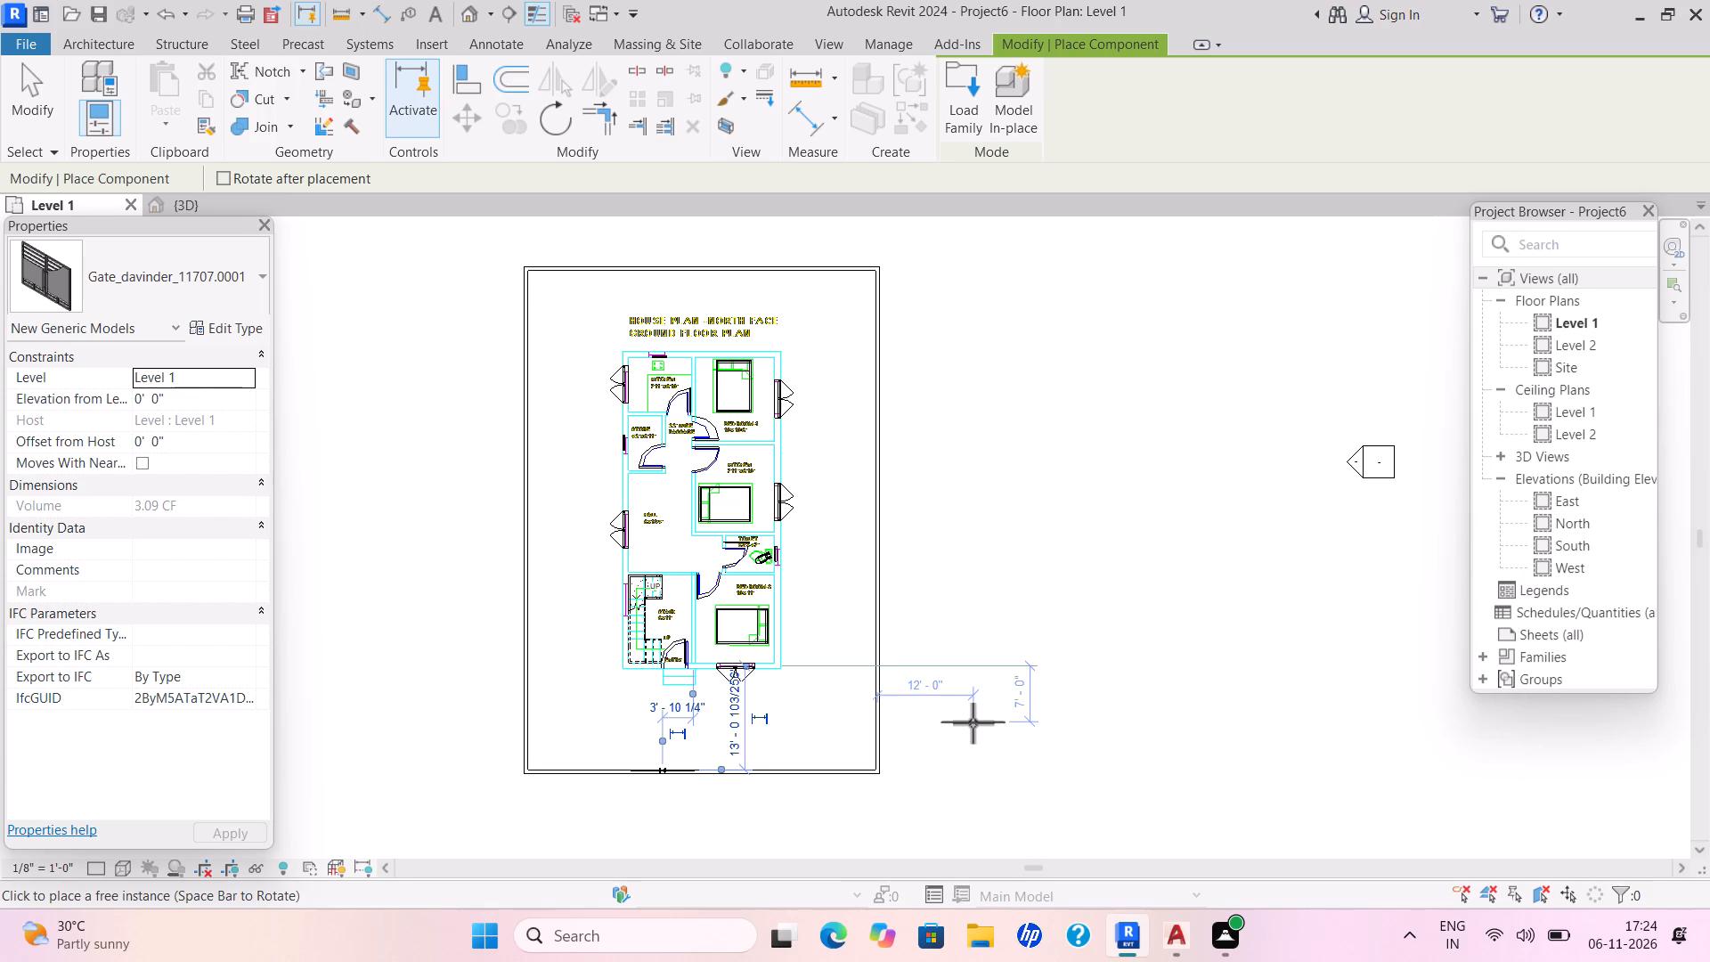
pyautogui.press('Escape')
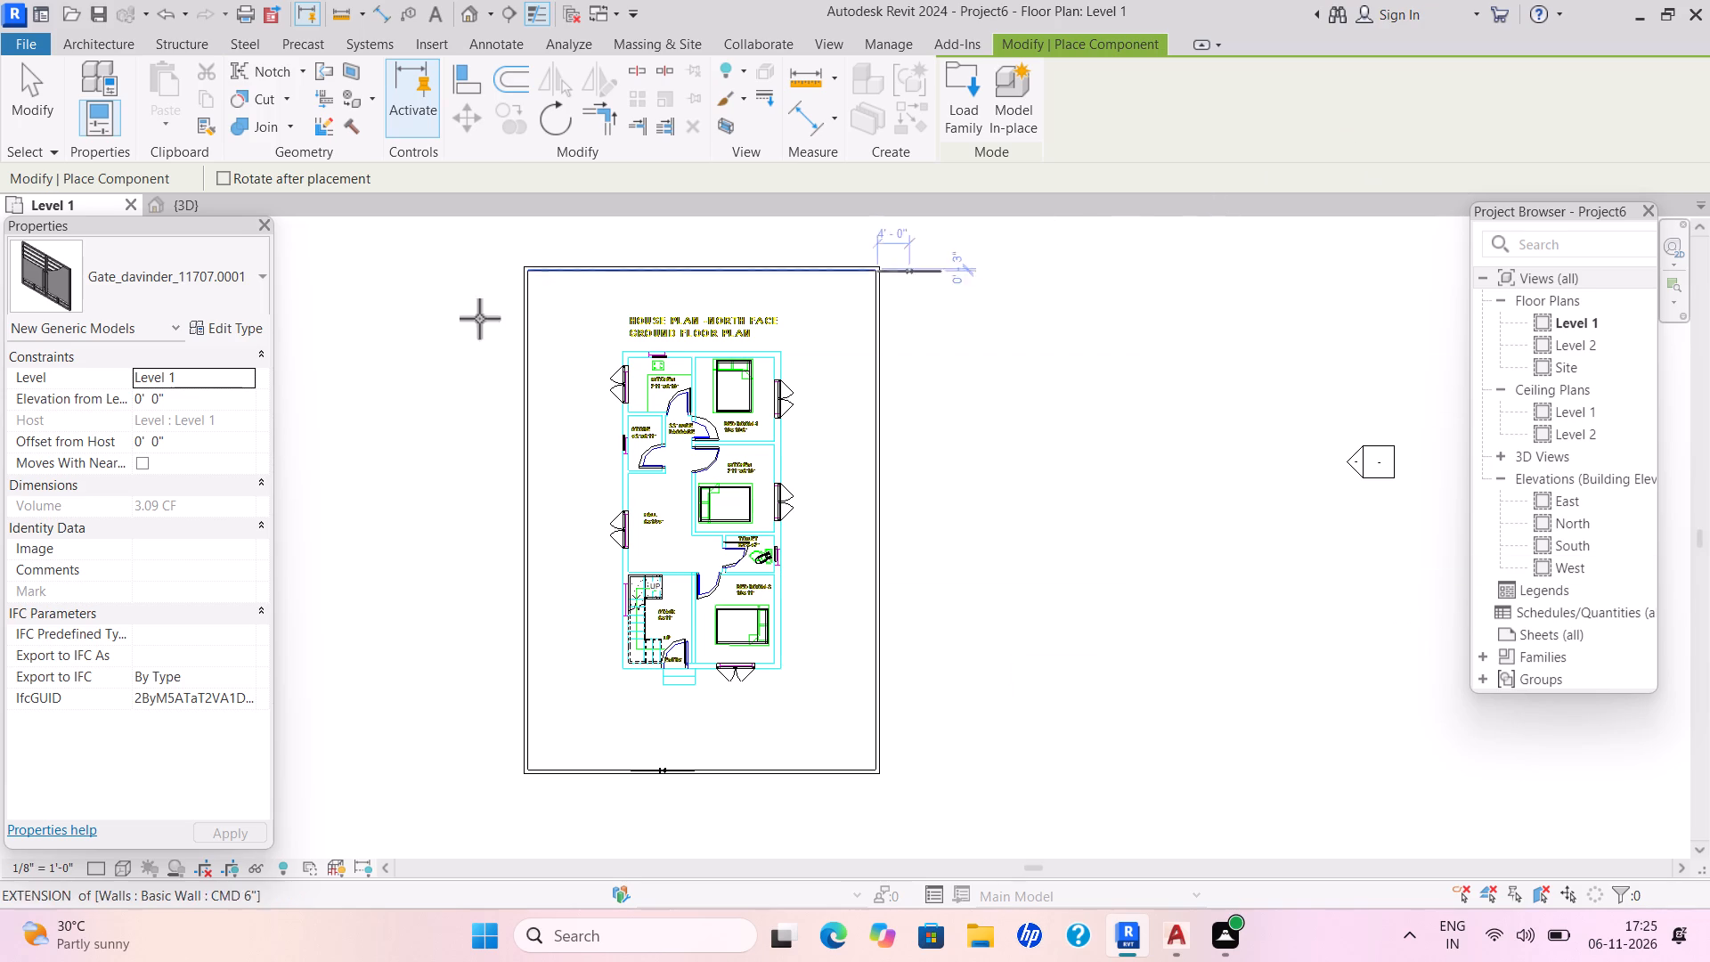
pyautogui.press('Escape')
pyautogui.press('Escape')
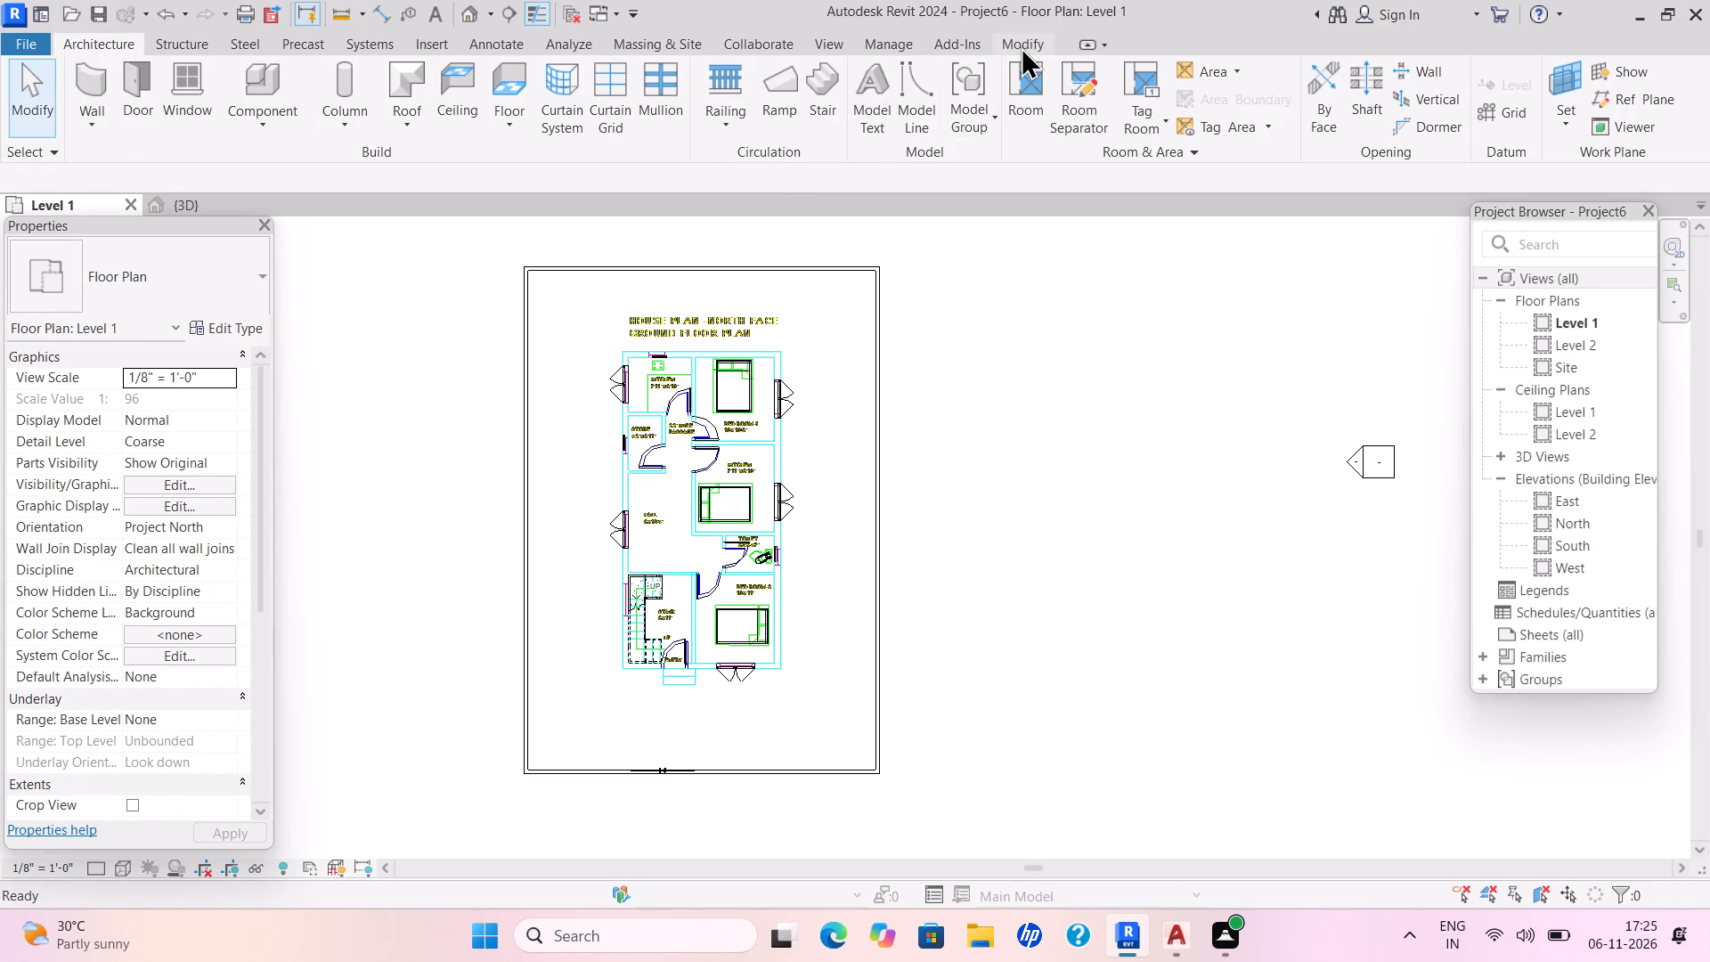
# Split the front boundary wall at the middle of the gate.
pyautogui.click(1021, 46)
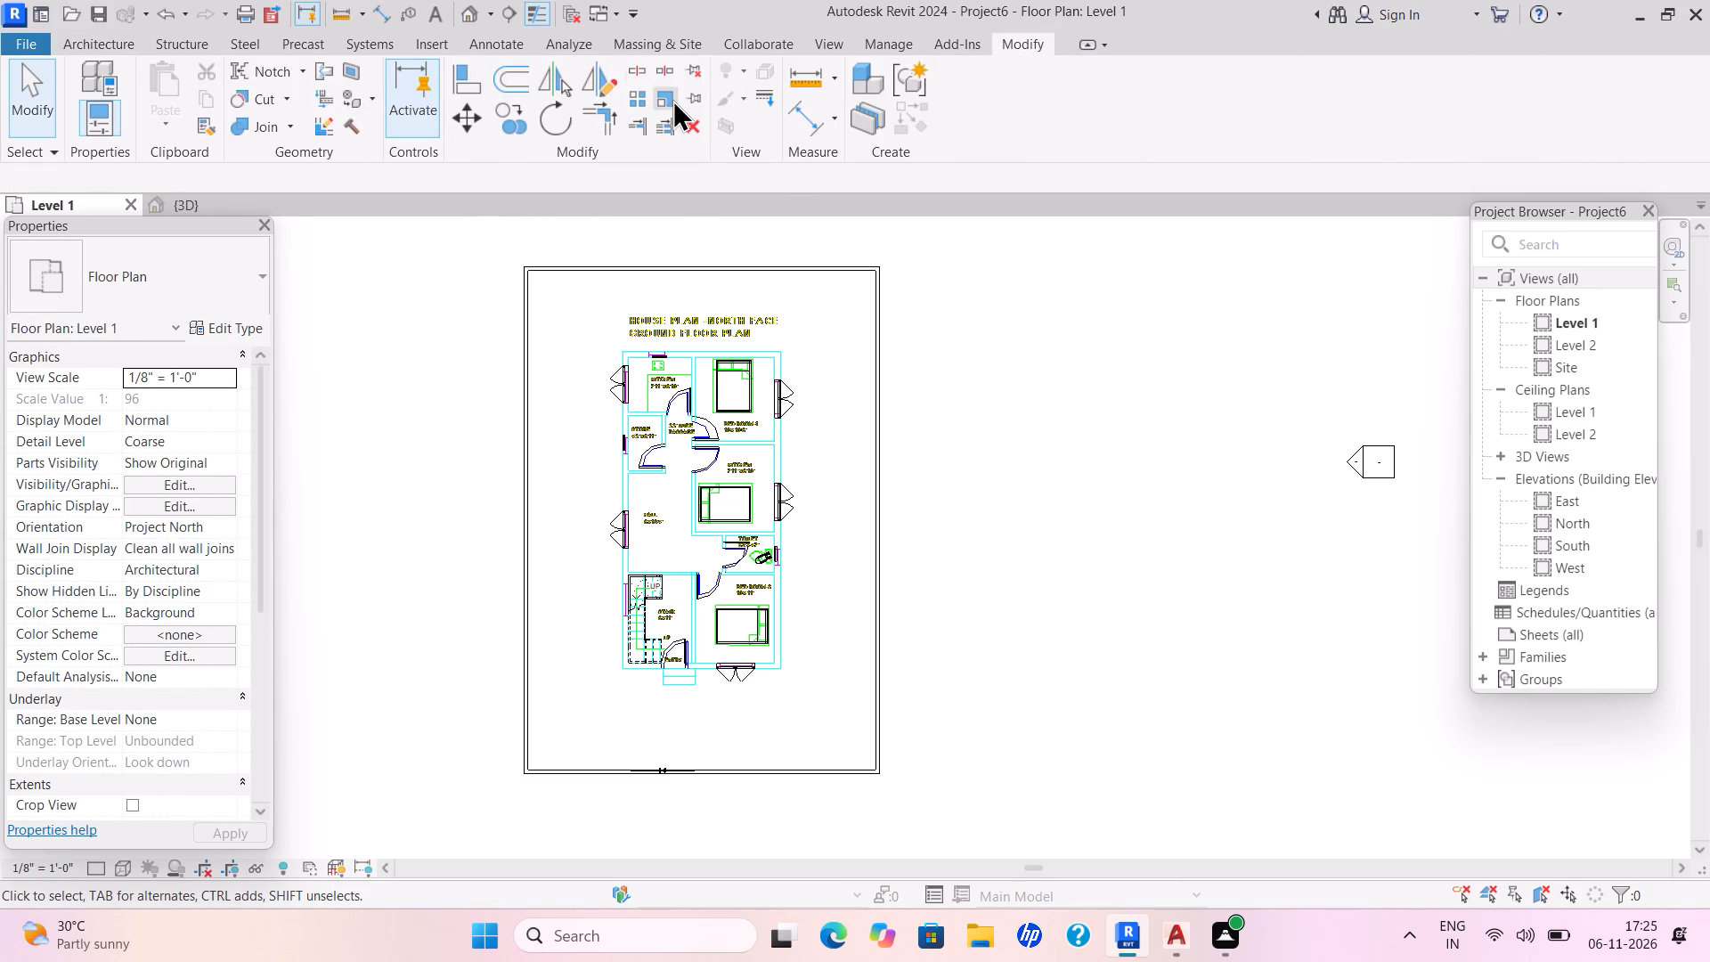
pyautogui.click(635, 71)
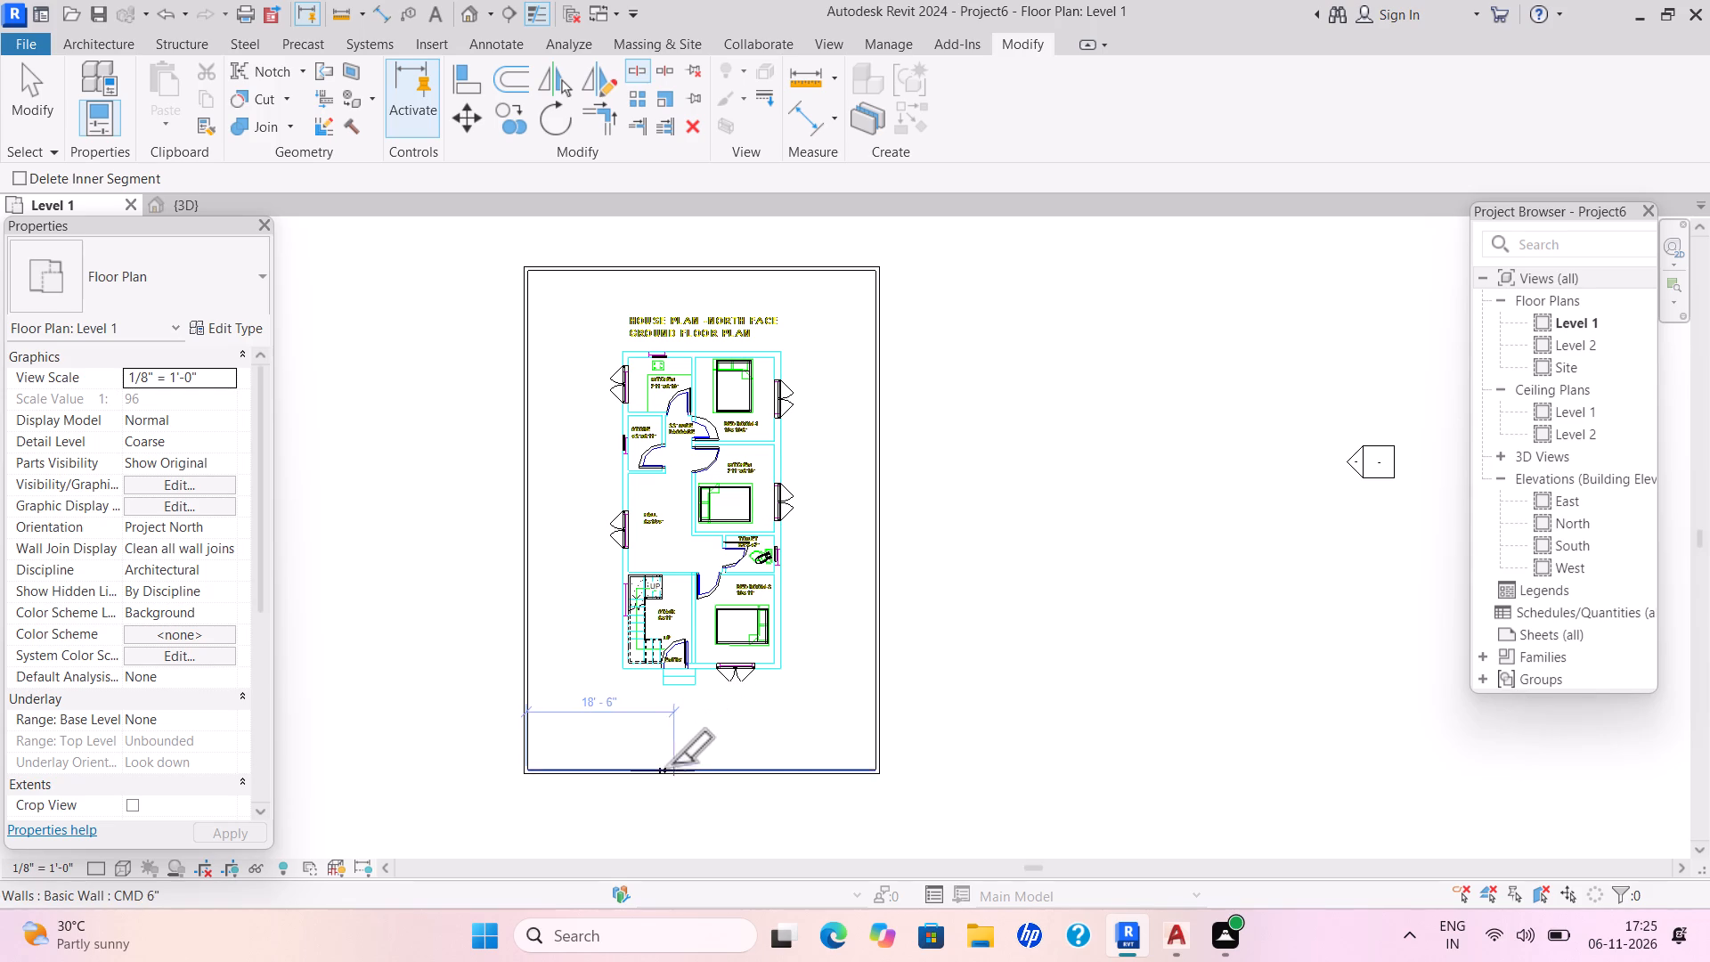
pyautogui.click(667, 770)
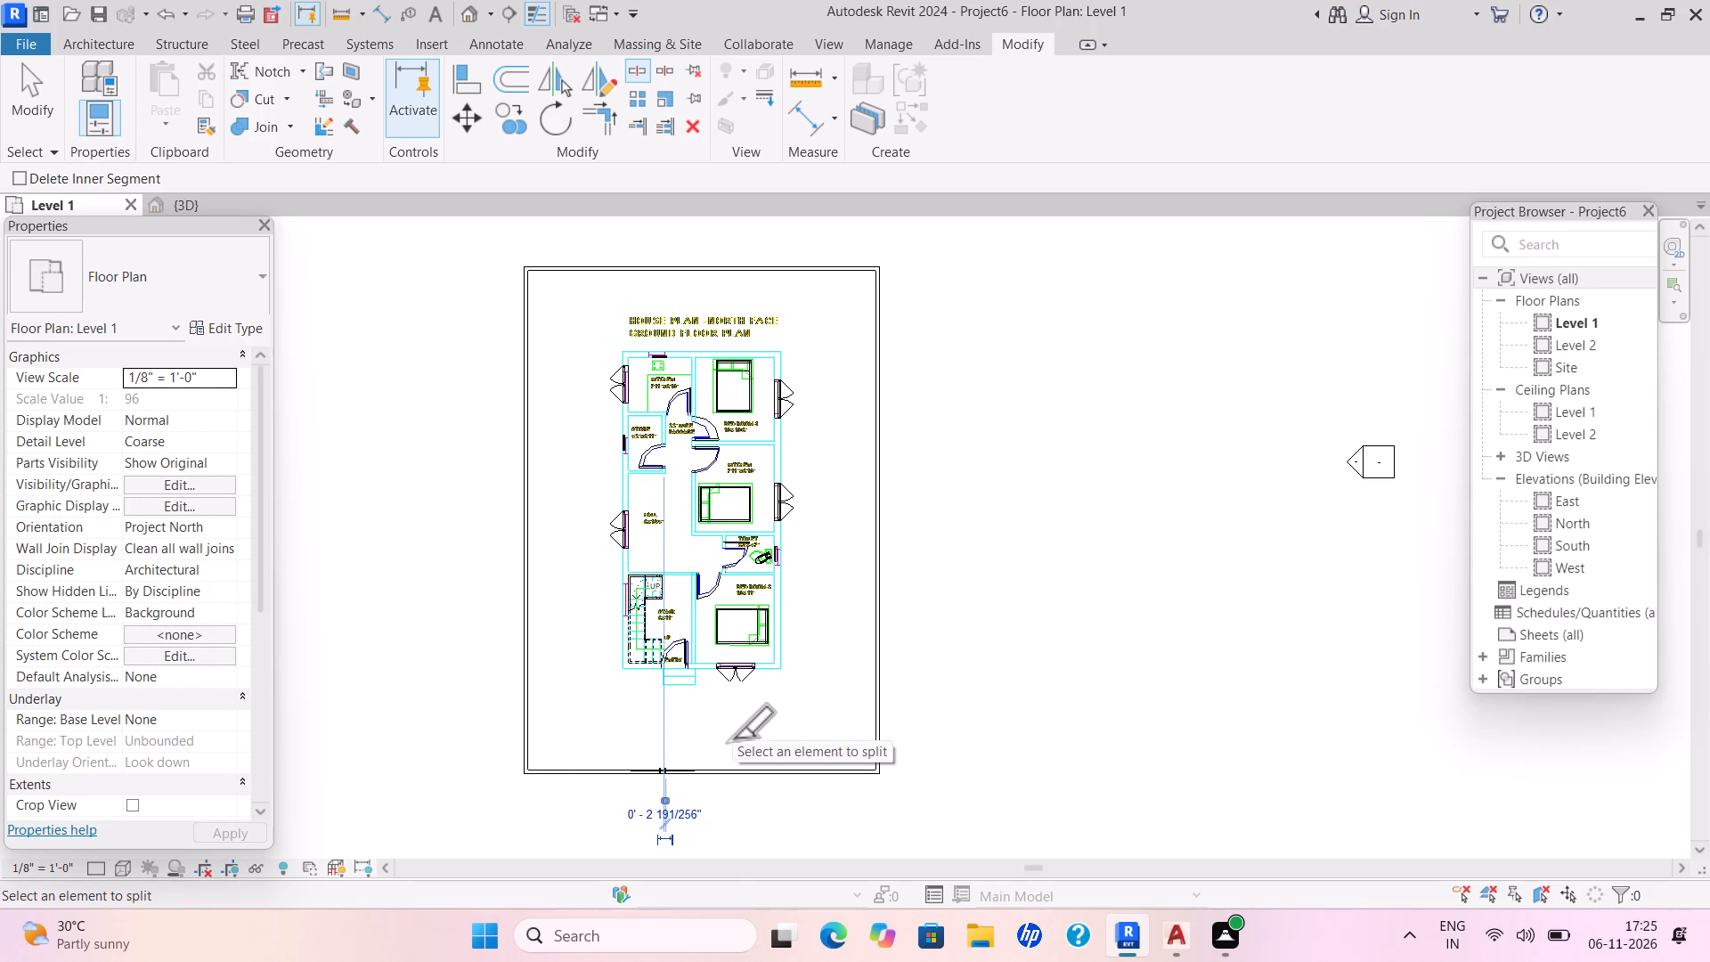
pyautogui.press('`')
pyautogui.press('`')
pyautogui.press('`')
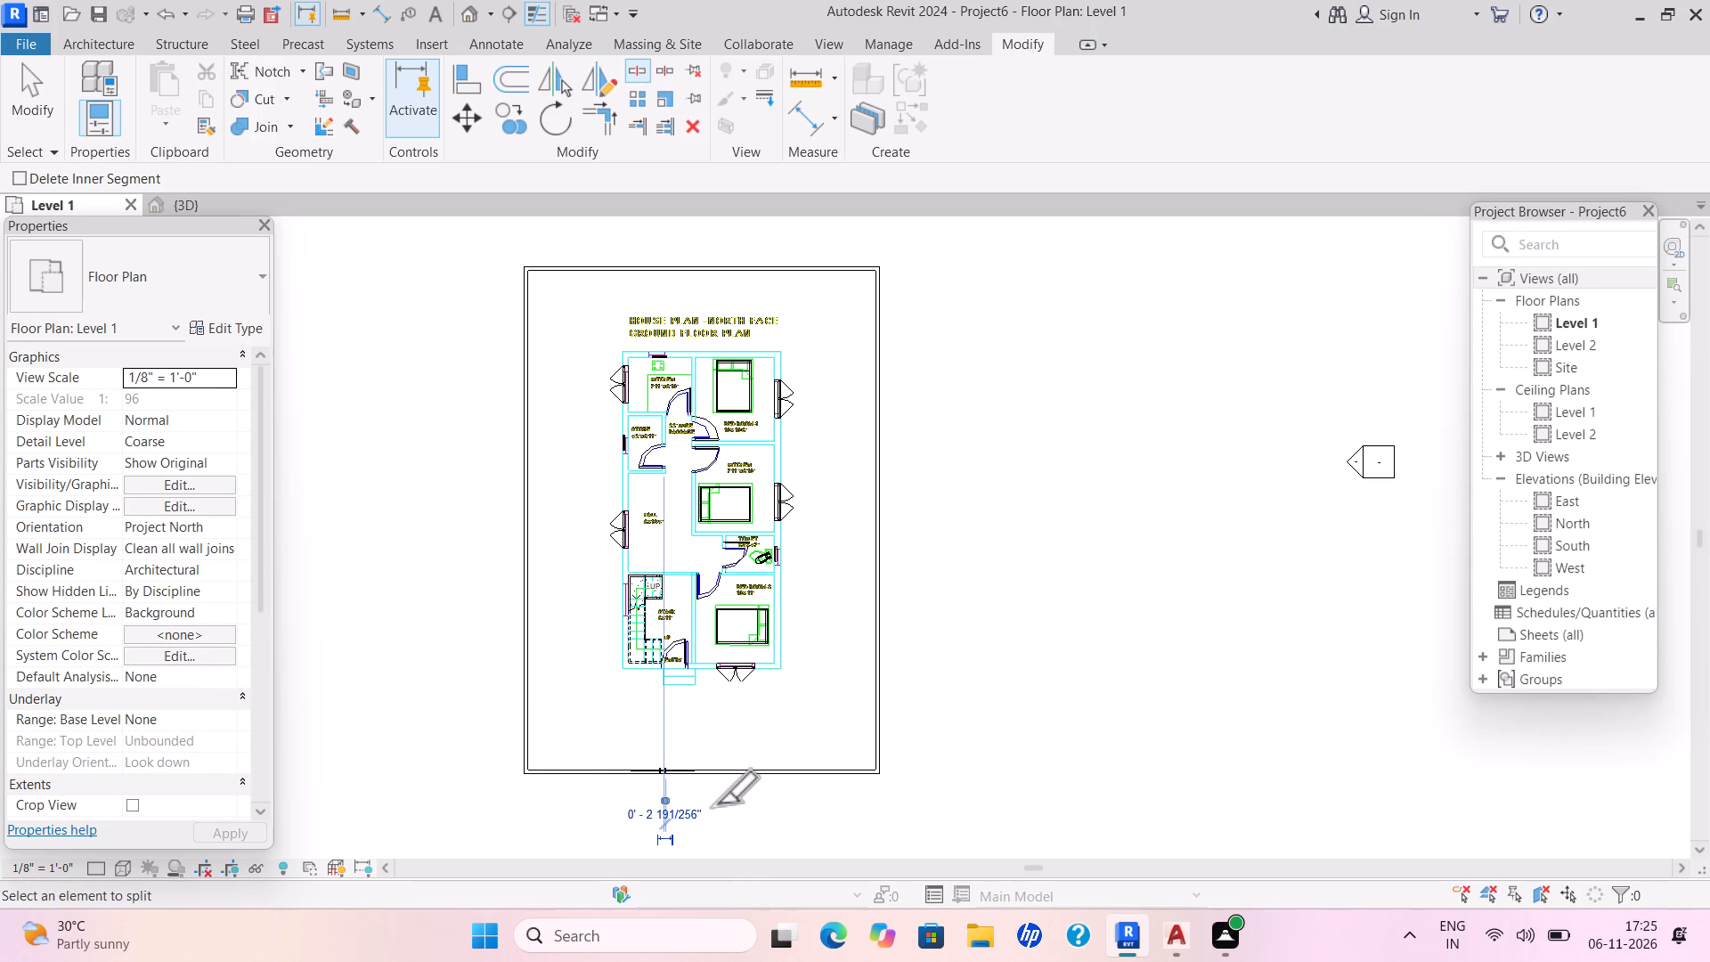
pyautogui.press('Escape')
pyautogui.press('Escape')
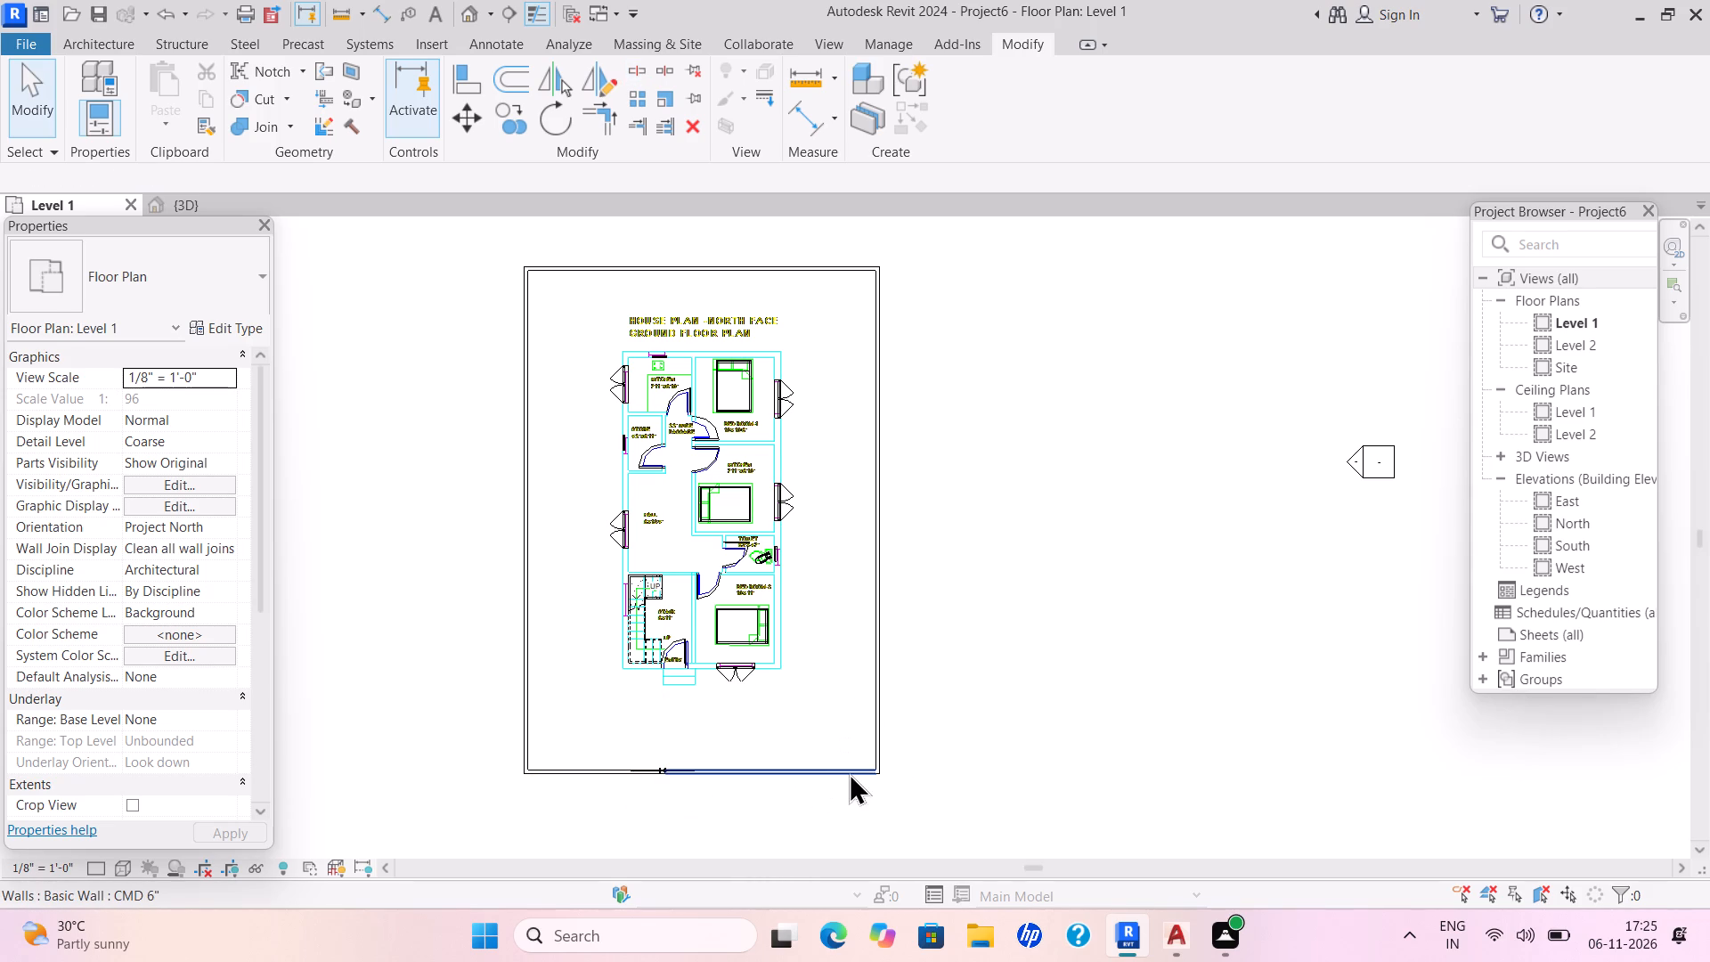
# Pull the two cut ends of the front boundary wall back to the gate's outer ends to leave an opening.
pyautogui.click(839, 774)
pyautogui.moveTo(667, 767); pyautogui.dragTo(683, 767)
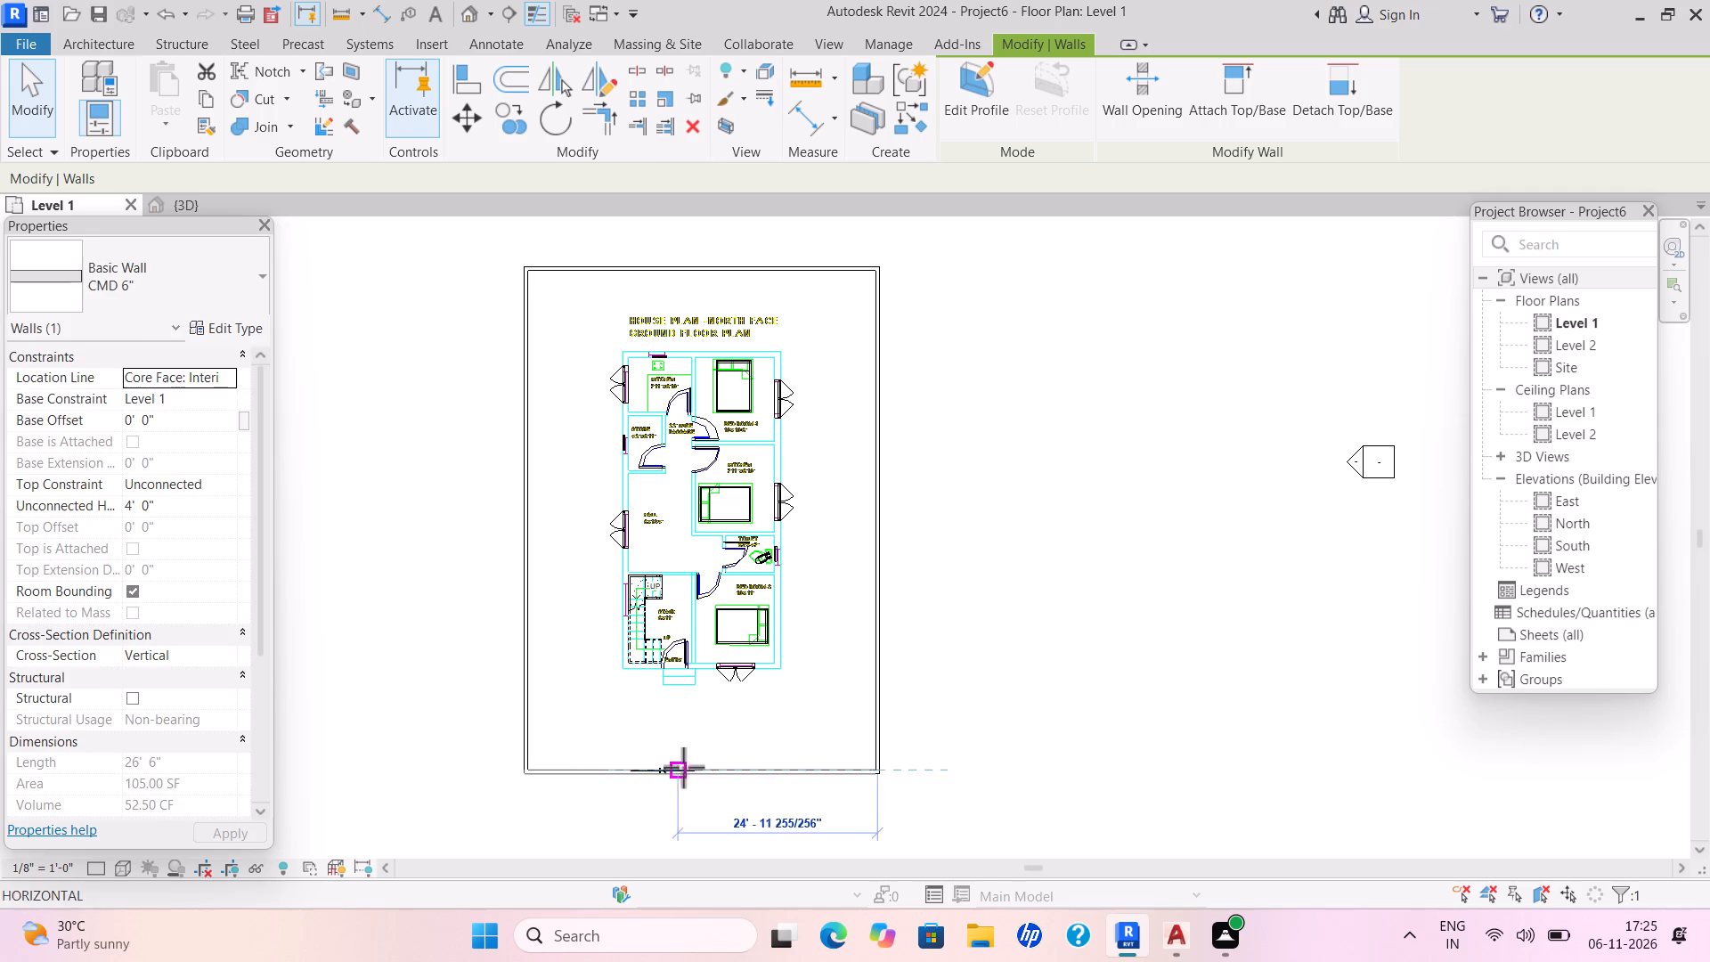
pyautogui.moveTo(683, 767); pyautogui.dragTo(695, 770)
pyautogui.press('Escape')
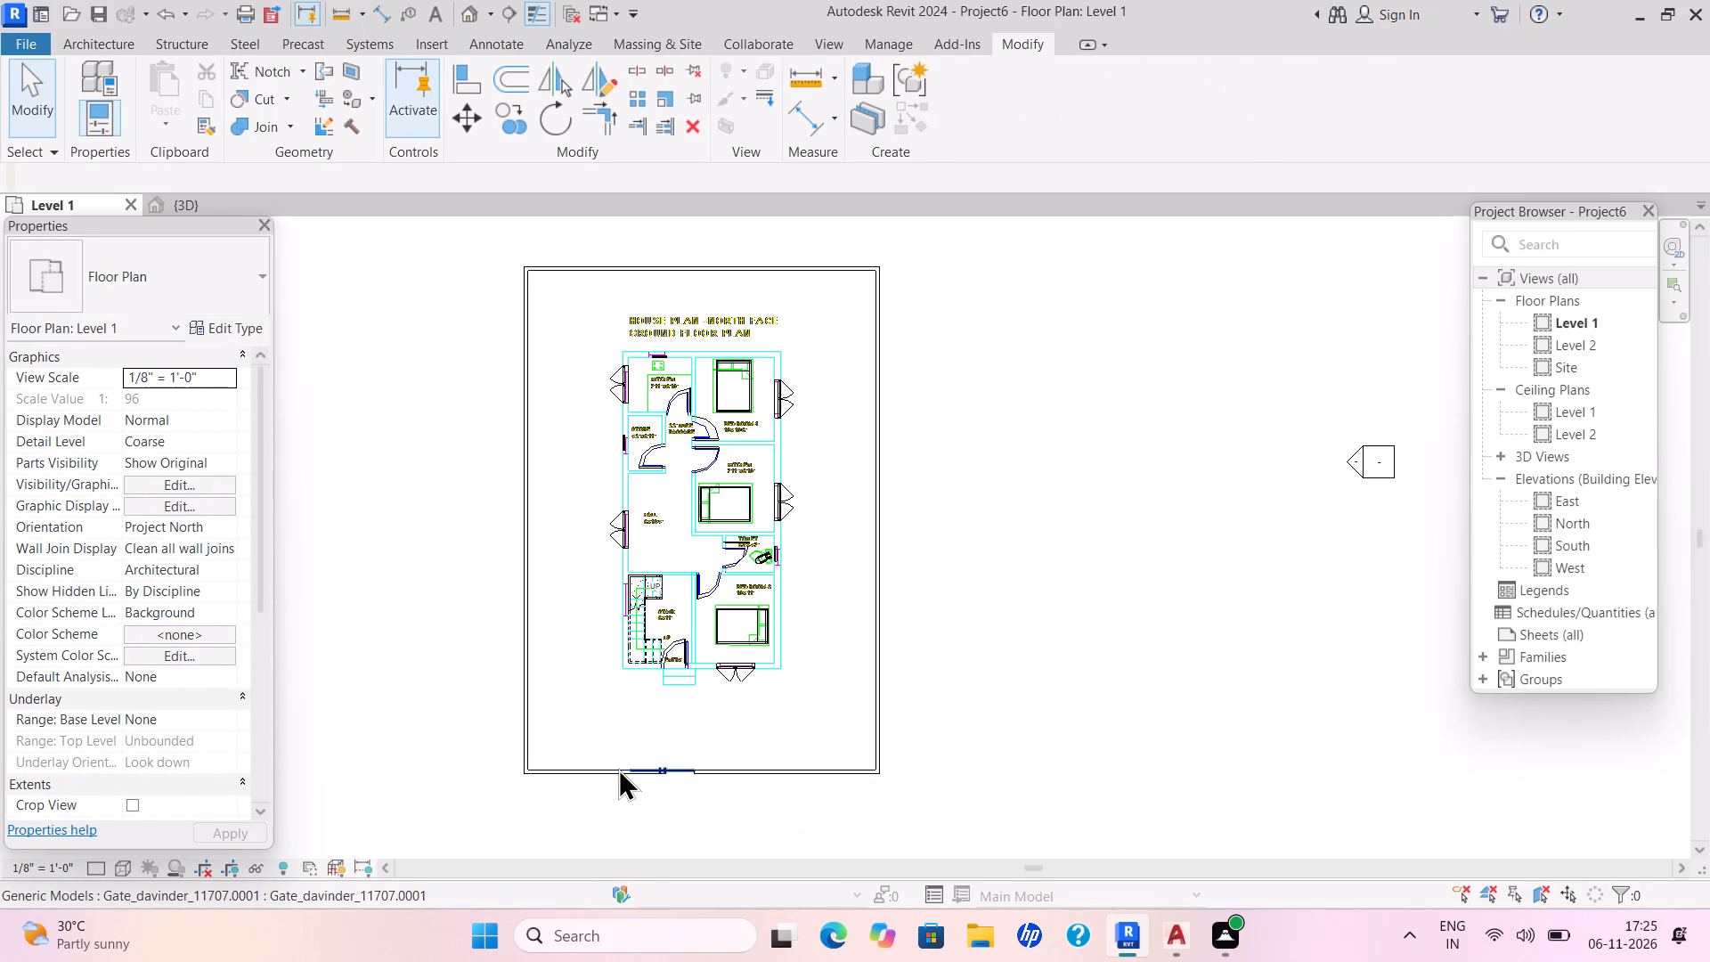
pyautogui.click(600, 769)
pyautogui.moveTo(663, 770); pyautogui.dragTo(632, 769)
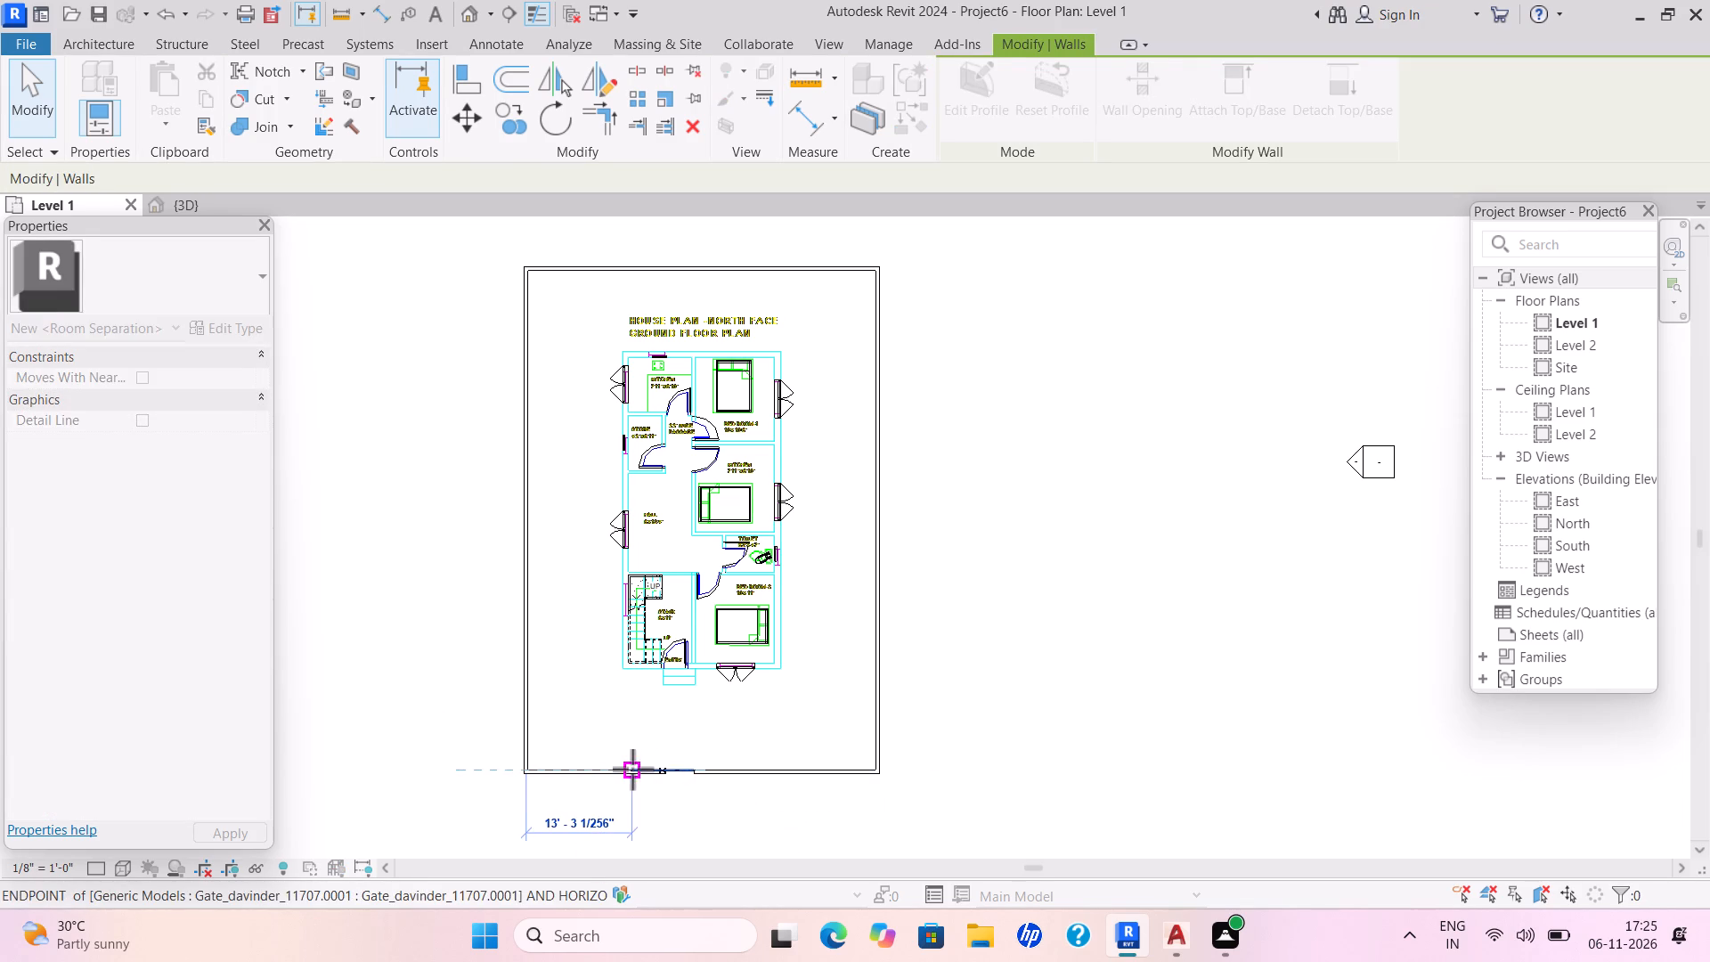
pyautogui.moveTo(632, 769); pyautogui.dragTo(631, 769)
pyautogui.press('Escape')
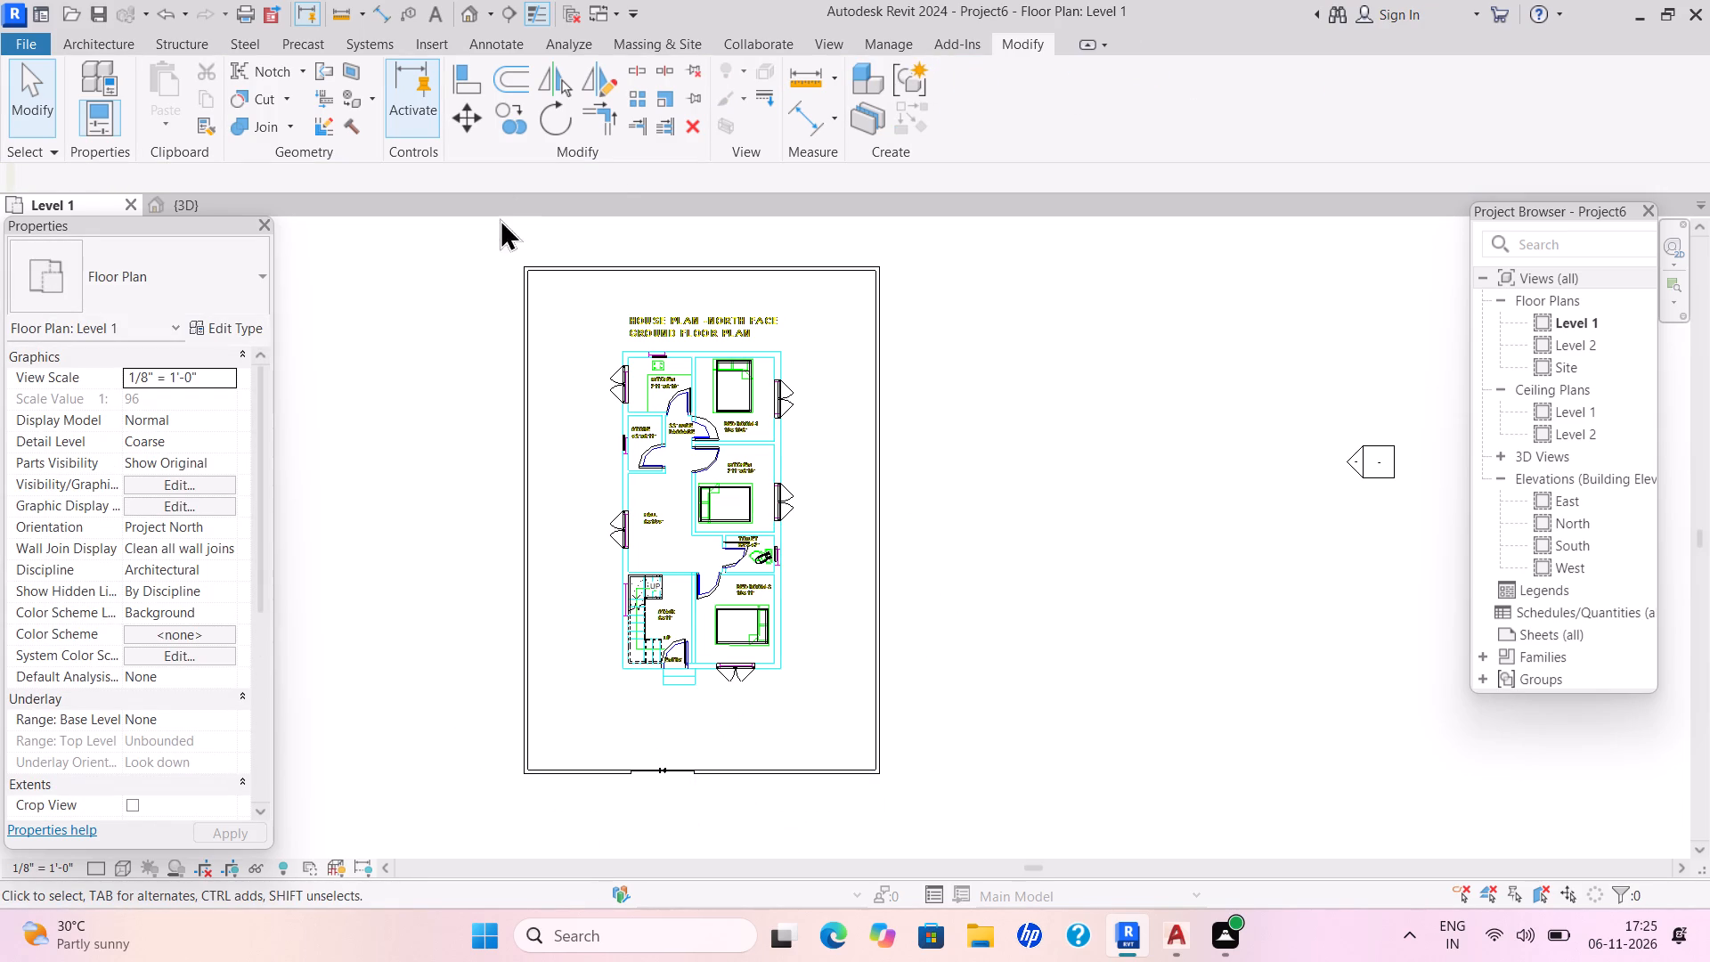
# Examine the house, boundary wall and gate opening in the 3D view from the entrance side.
pyautogui.click(183, 199)
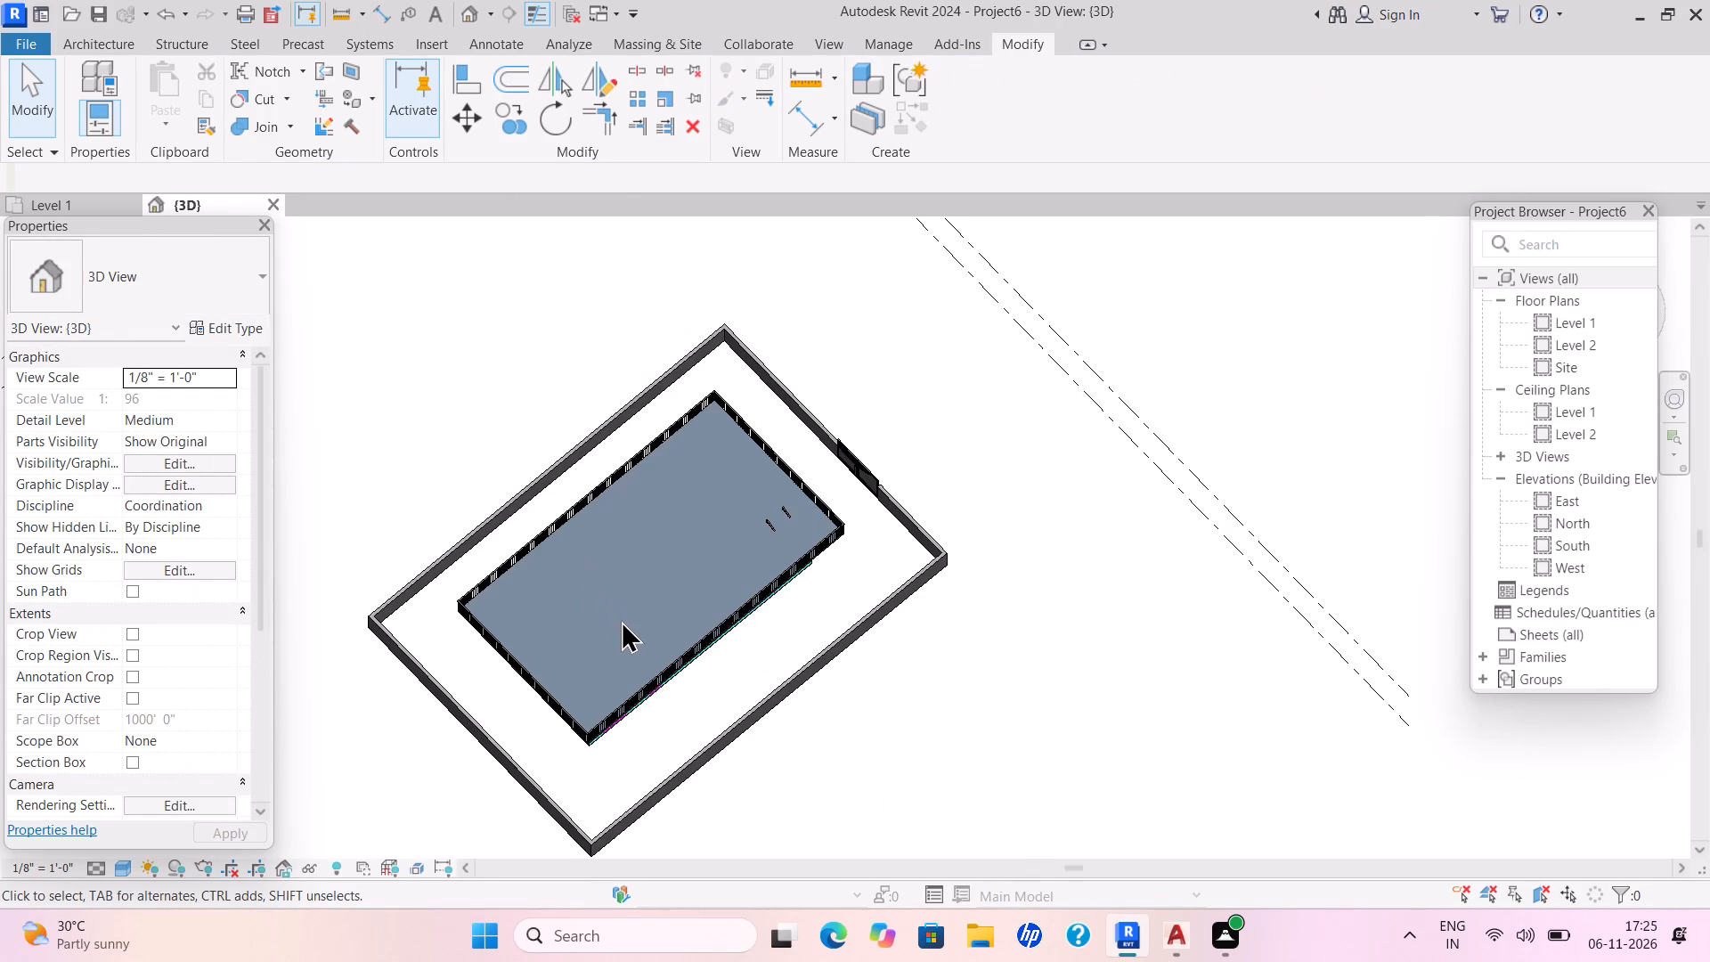
pyautogui.scroll(-1, 640, 676)
pyautogui.scroll(2, 642, 676)
pyautogui.keyDown('shift'); pyautogui.moveTo(645, 673); pyautogui.dragTo(768, 330, button='middle'); pyautogui.keyUp('shift')
pyautogui.keyDown('shift'); pyautogui.moveTo(617, 663); pyautogui.dragTo(646, 540, button='middle'); pyautogui.keyUp('shift')
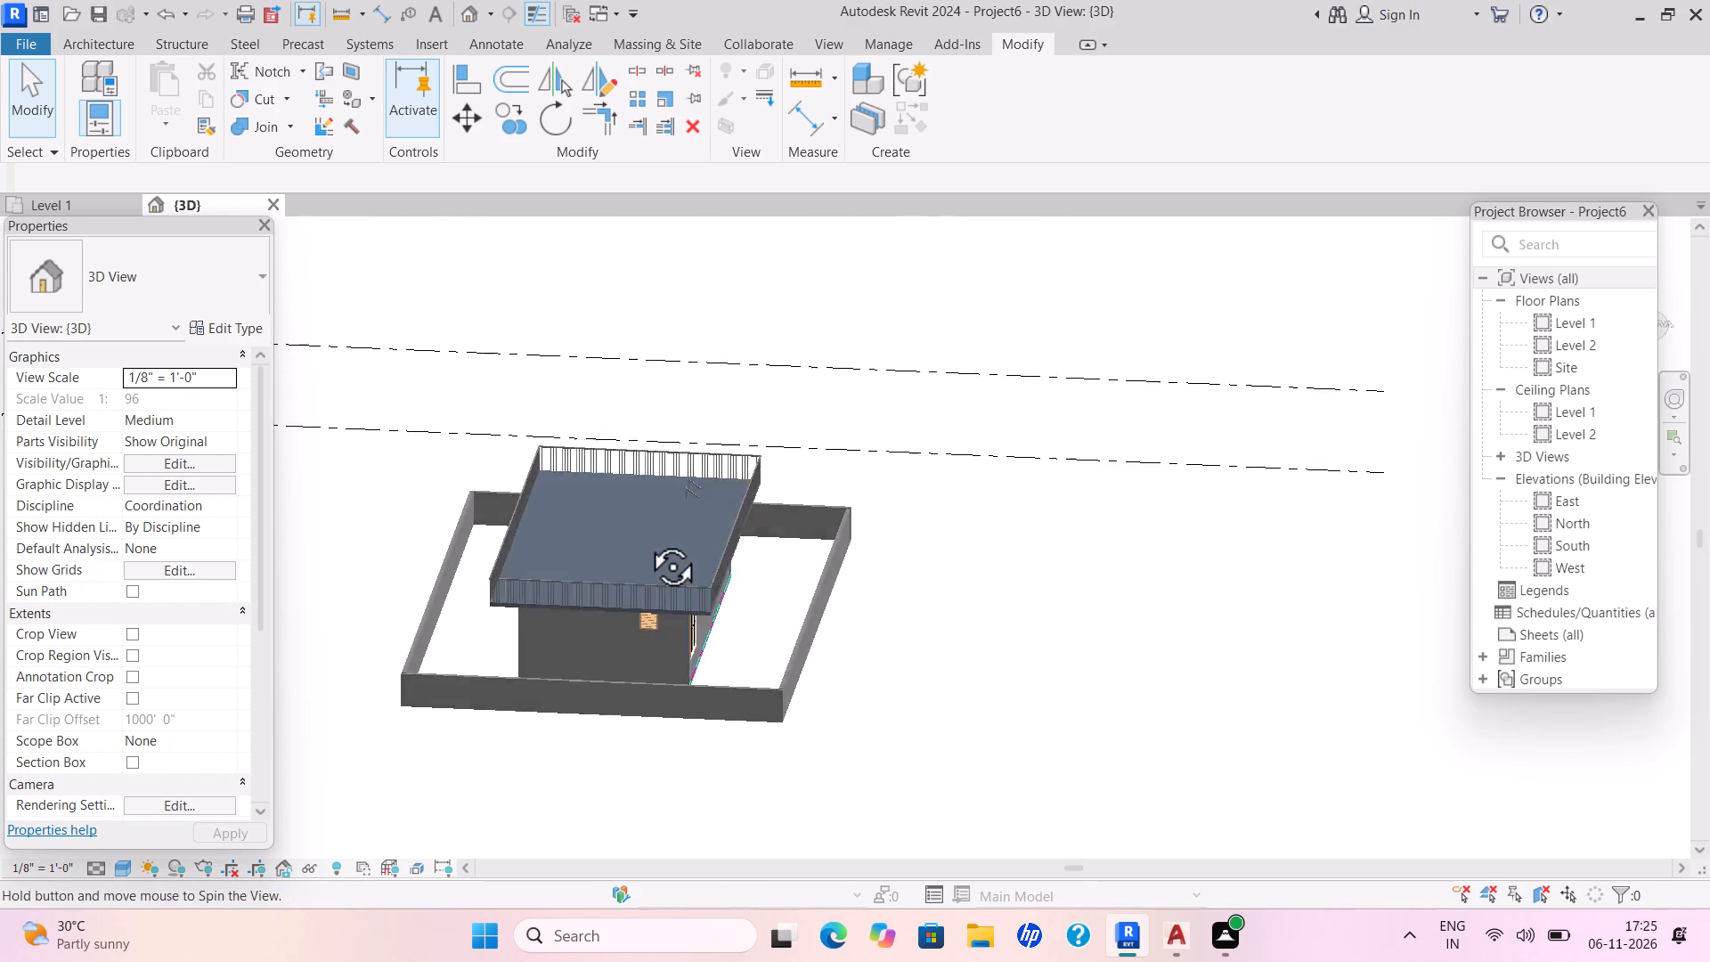
pyautogui.keyDown('shift'); pyautogui.moveTo(646, 540); pyautogui.dragTo(647, 538, button='middle'); pyautogui.keyUp('shift')
pyautogui.keyDown('shift'); pyautogui.moveTo(706, 599); pyautogui.dragTo(340, 596, button='middle'); pyautogui.keyUp('shift')
pyautogui.scroll(-2, 705, 649)
pyautogui.keyDown('shift'); pyautogui.moveTo(705, 654); pyautogui.dragTo(542, 671, button='middle'); pyautogui.keyUp('shift')
pyautogui.keyDown('shift'); pyautogui.scroll(2, 646, 665); pyautogui.keyUp('shift')
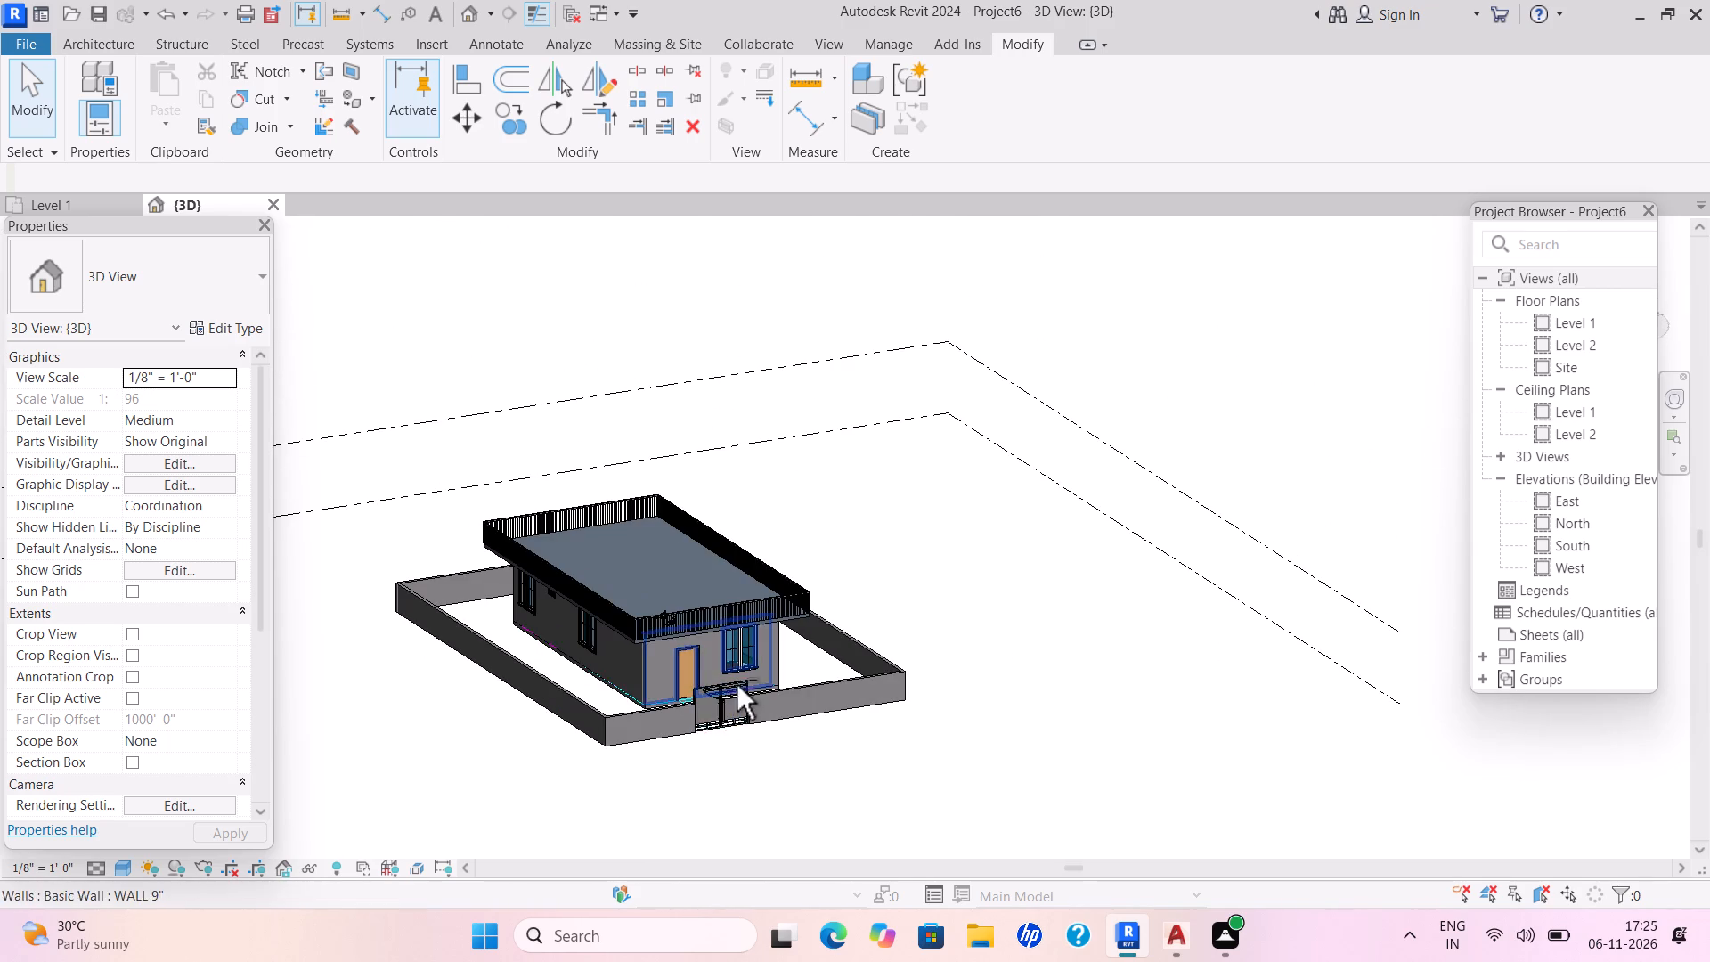
pyautogui.keyDown('shift'); pyautogui.moveTo(735, 688); pyautogui.dragTo(558, 809, button='middle'); pyautogui.keyUp('shift')
pyautogui.scroll(1, 586, 779)
# Edit the Level 1 FLOOR 6" boundary, extending all four sides to the boundary wall's outer faces, 44'-6" wide.
pyautogui.click(623, 745)
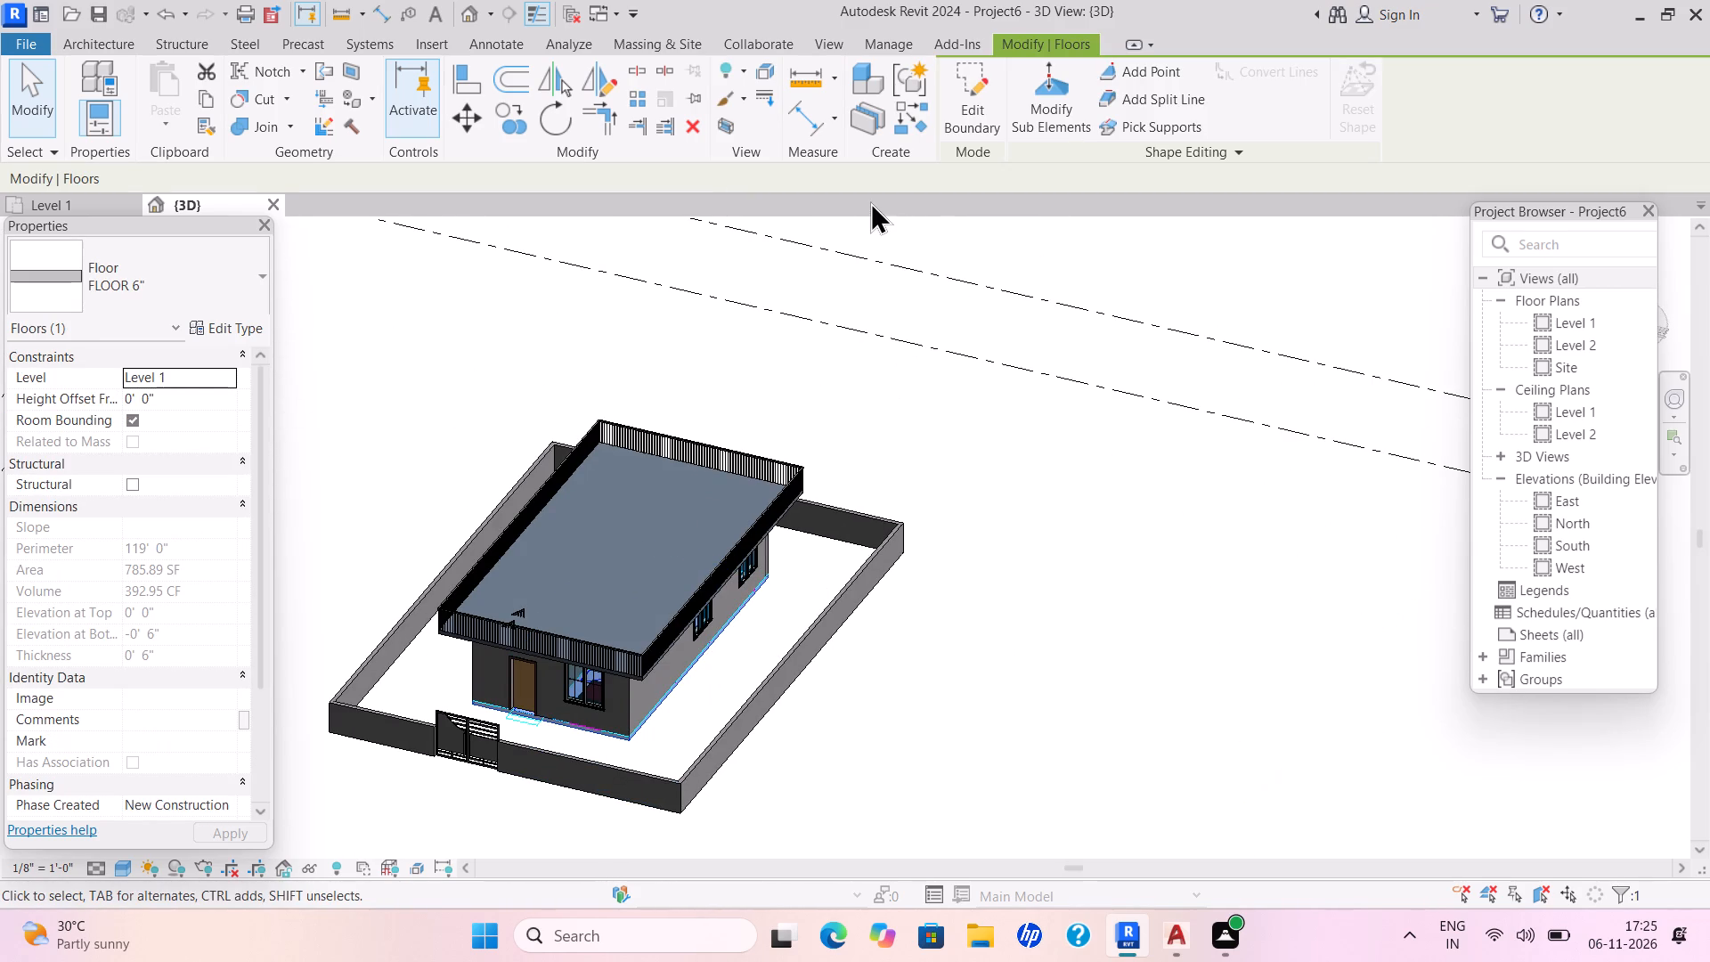
pyautogui.click(957, 98)
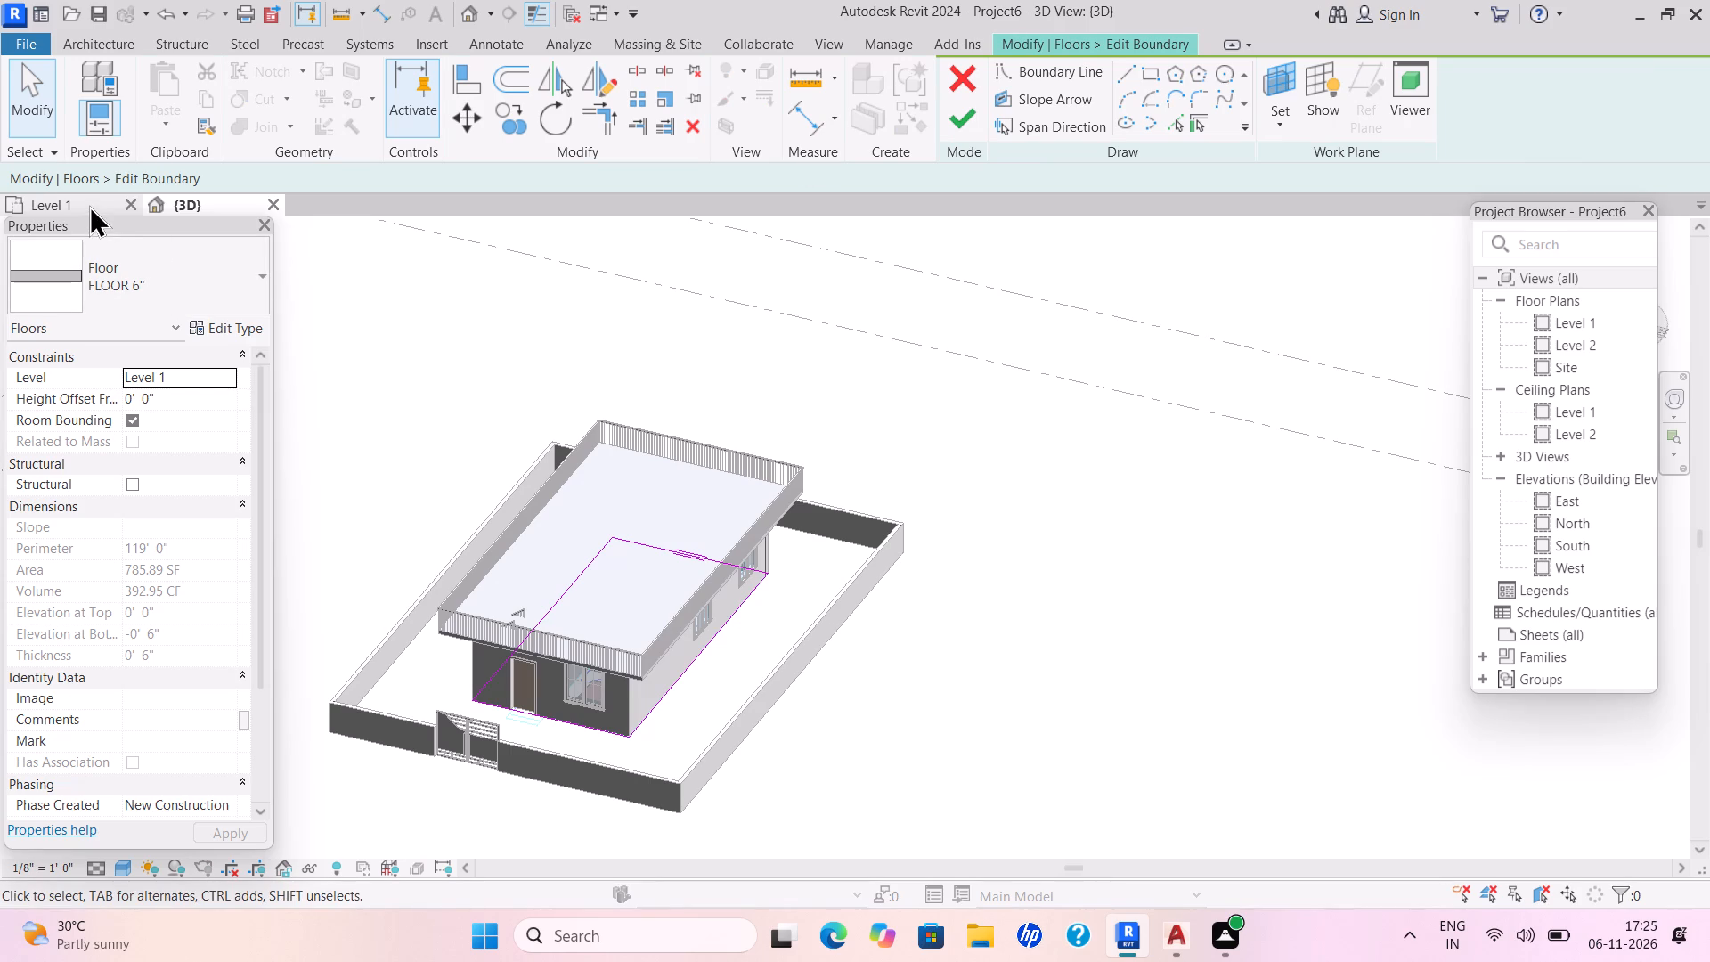
pyautogui.click(89, 205)
pyautogui.moveTo(778, 665); pyautogui.dragTo(791, 729)
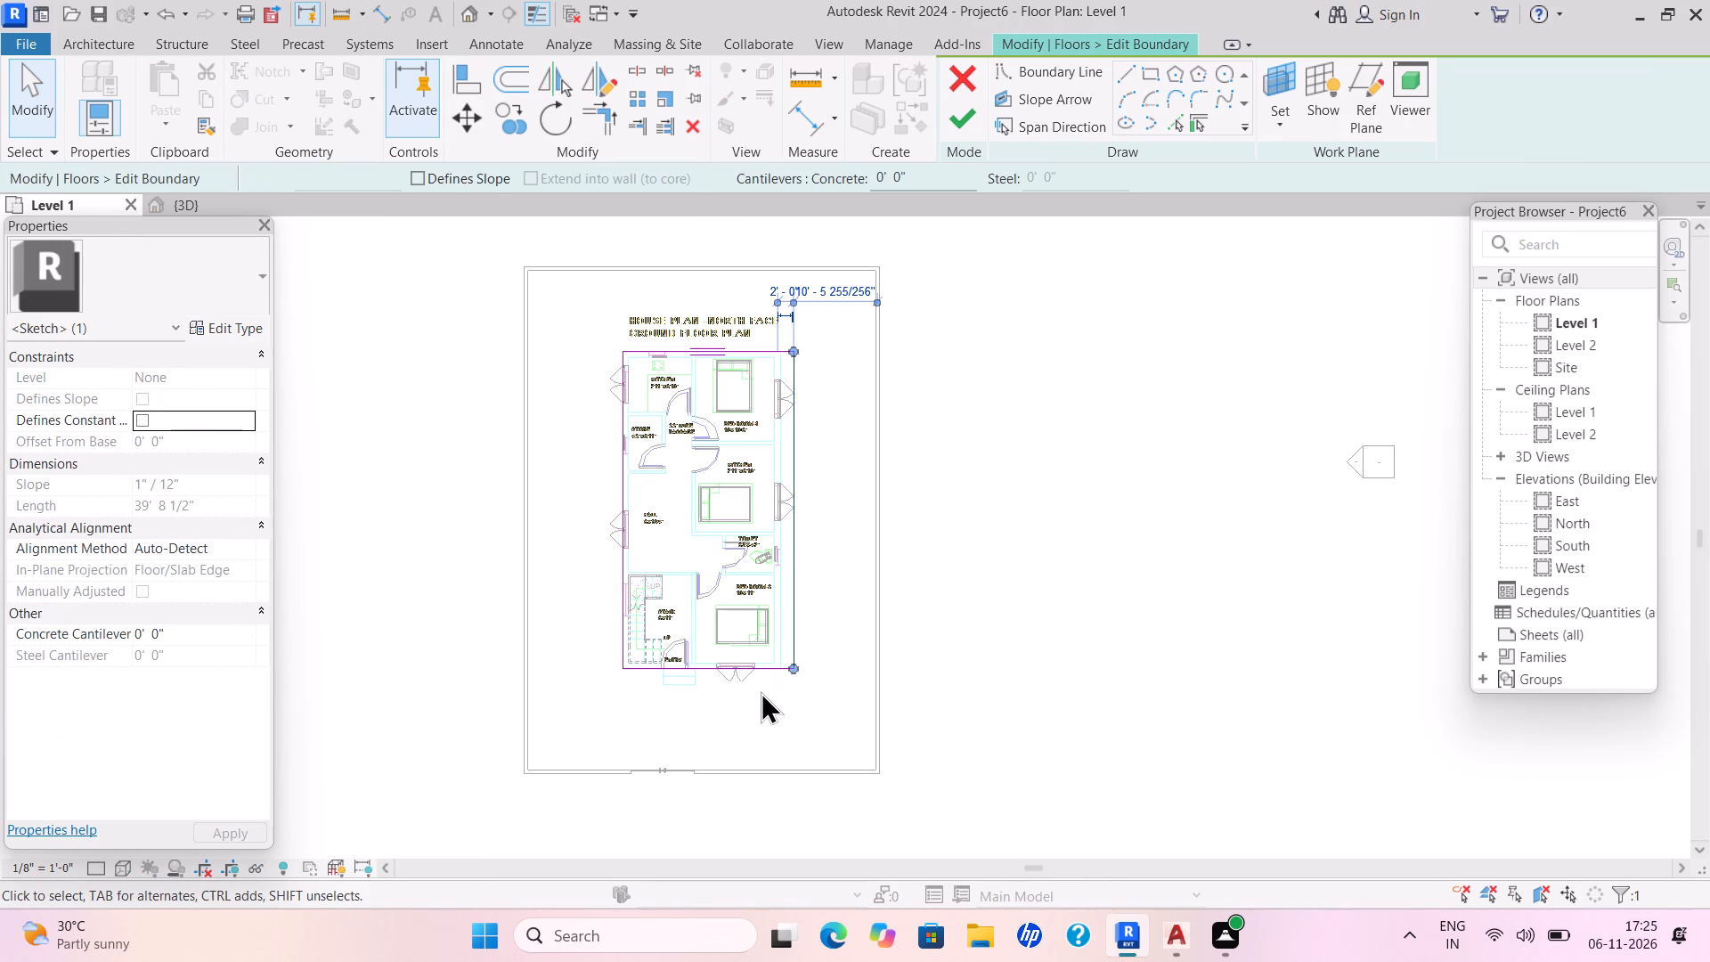
pyautogui.moveTo(738, 668); pyautogui.dragTo(770, 784)
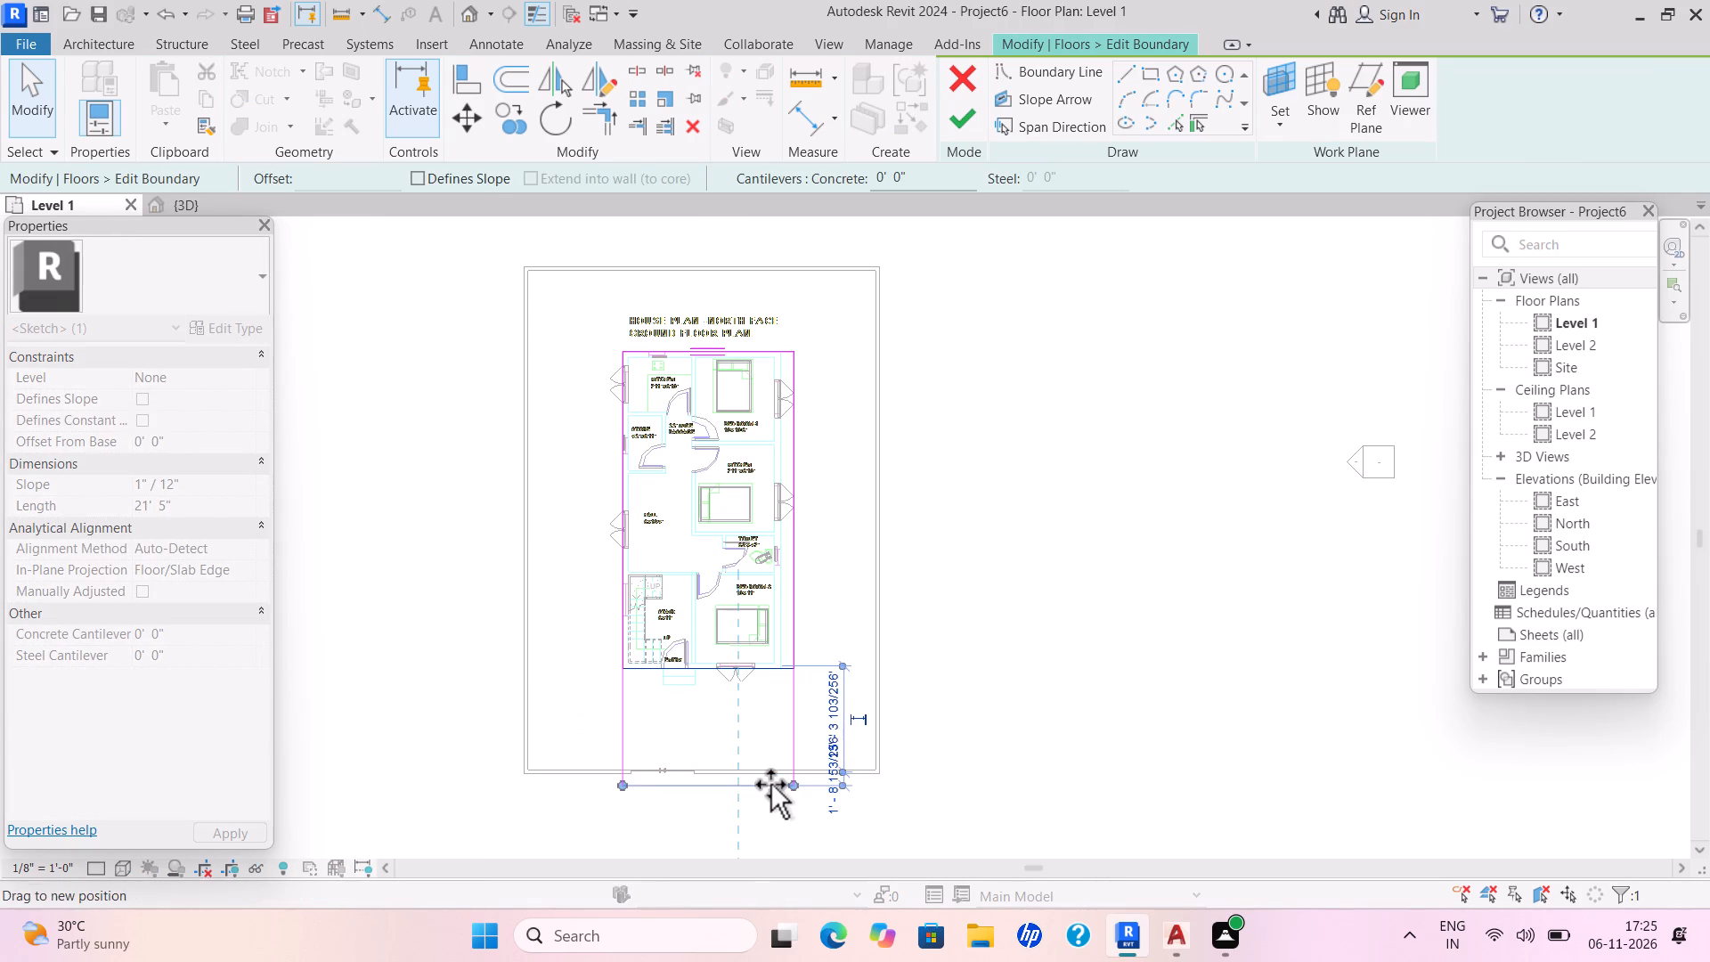
pyautogui.moveTo(770, 784); pyautogui.dragTo(774, 780)
pyautogui.moveTo(800, 706); pyautogui.dragTo(916, 681)
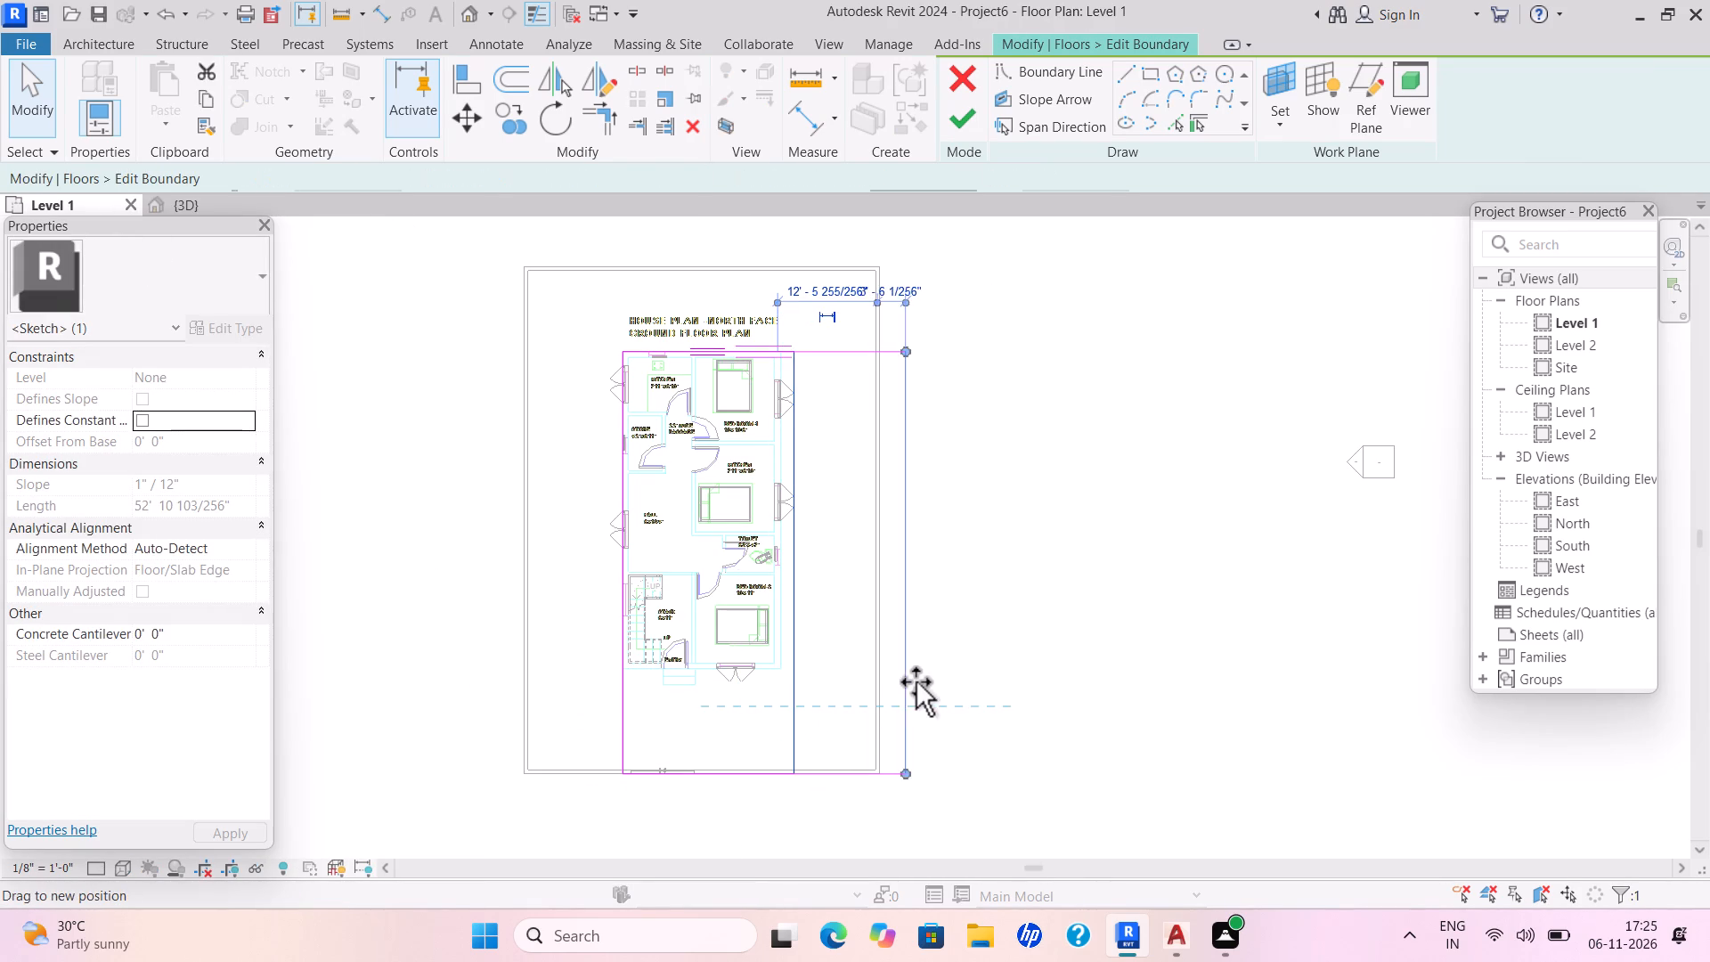
pyautogui.moveTo(916, 681); pyautogui.dragTo(893, 688)
pyautogui.moveTo(628, 706); pyautogui.dragTo(590, 706)
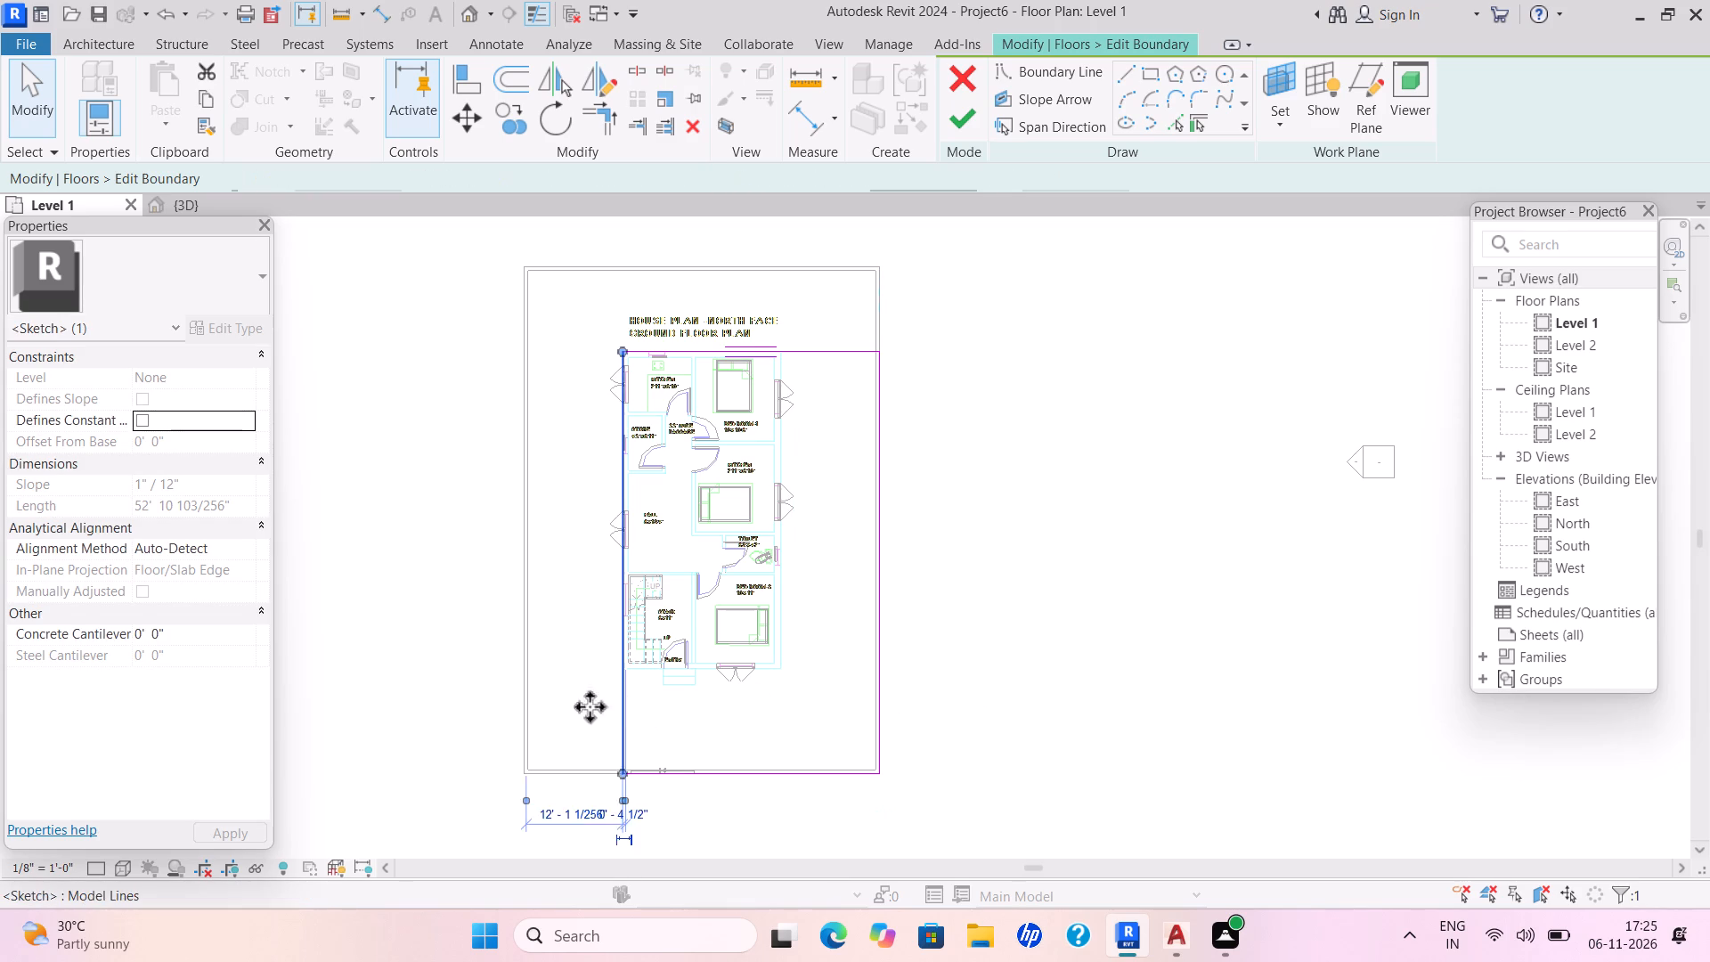
pyautogui.moveTo(590, 706); pyautogui.dragTo(522, 730)
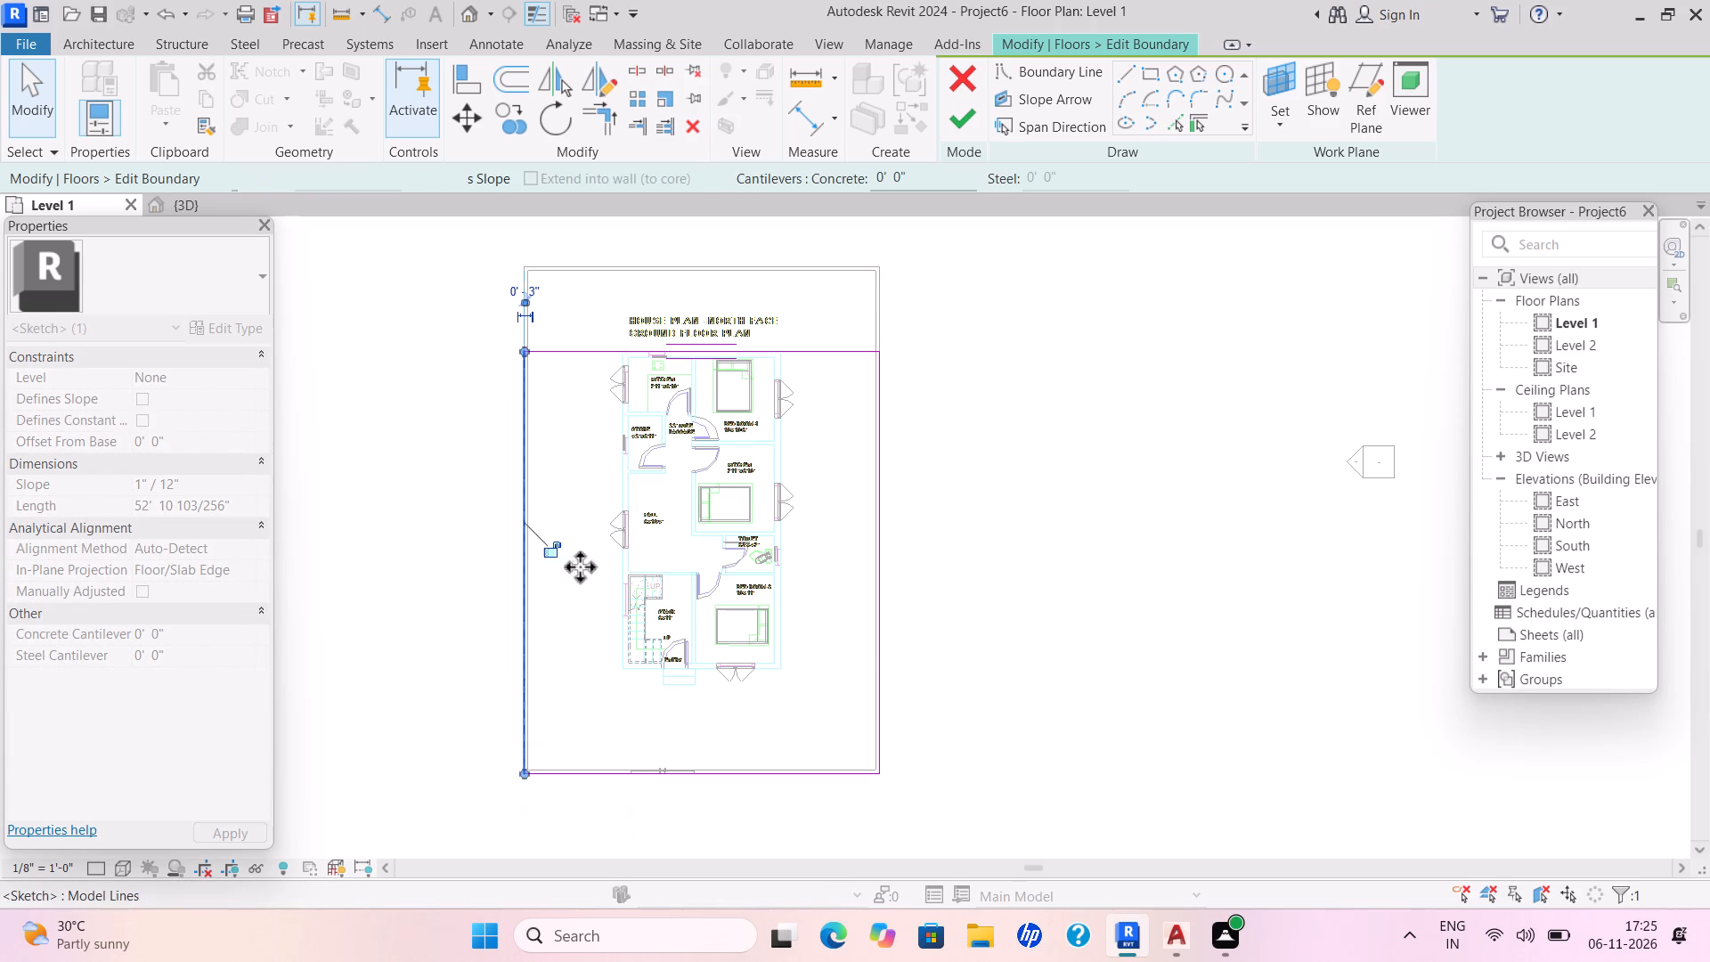
pyautogui.moveTo(789, 347); pyautogui.dragTo(818, 254)
pyautogui.click(972, 108)
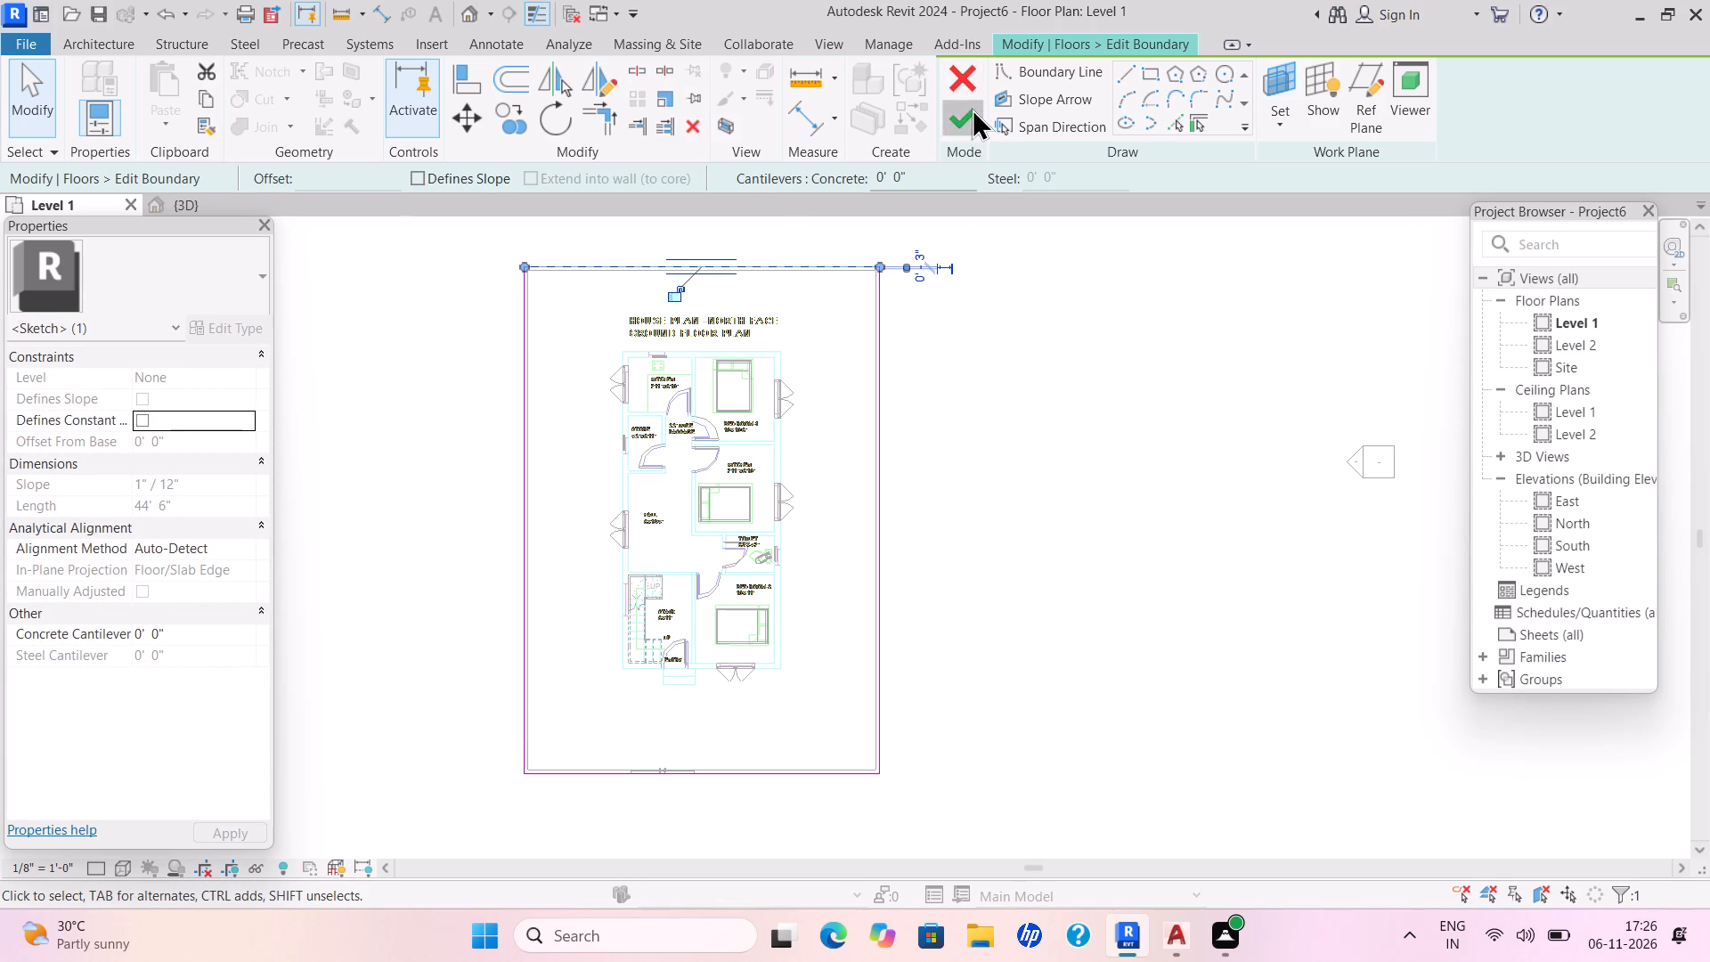
# Examine the extended ground floor within the boundary wall in the 3D view from the gate side.
pyautogui.click(226, 210)
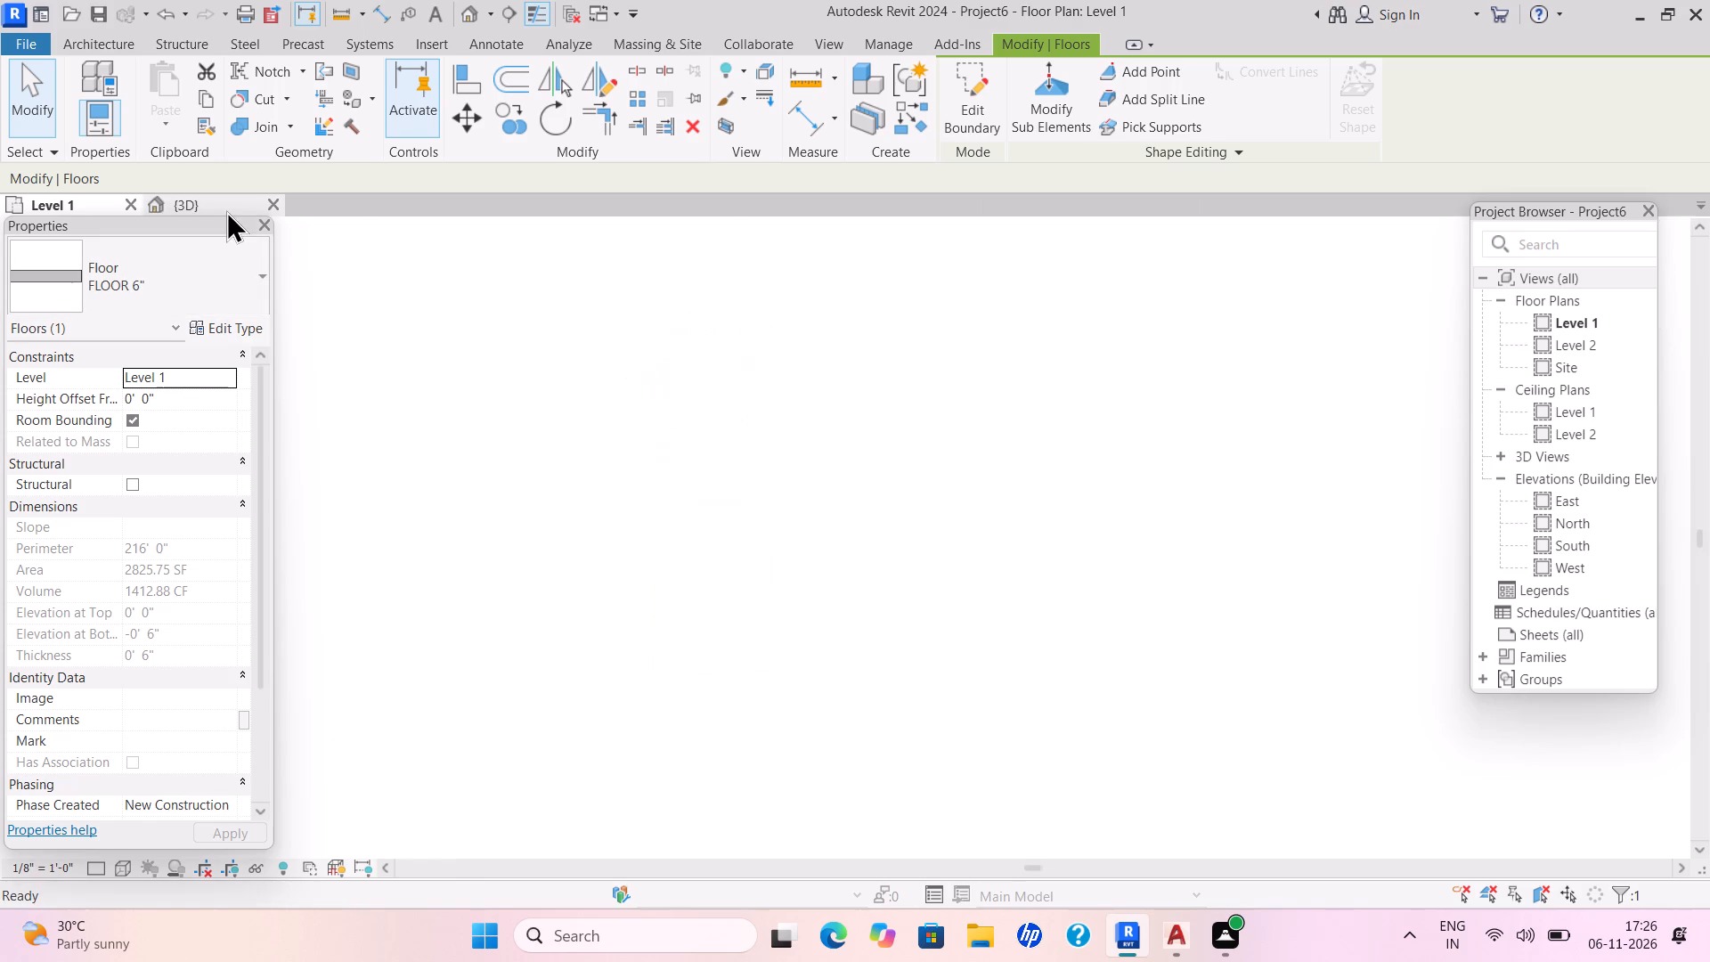
pyautogui.click(944, 488)
pyautogui.scroll(1, 890, 631)
pyautogui.scroll(-1, 890, 630)
pyautogui.moveTo(895, 624); pyautogui.dragTo(923, 606, button='middle')
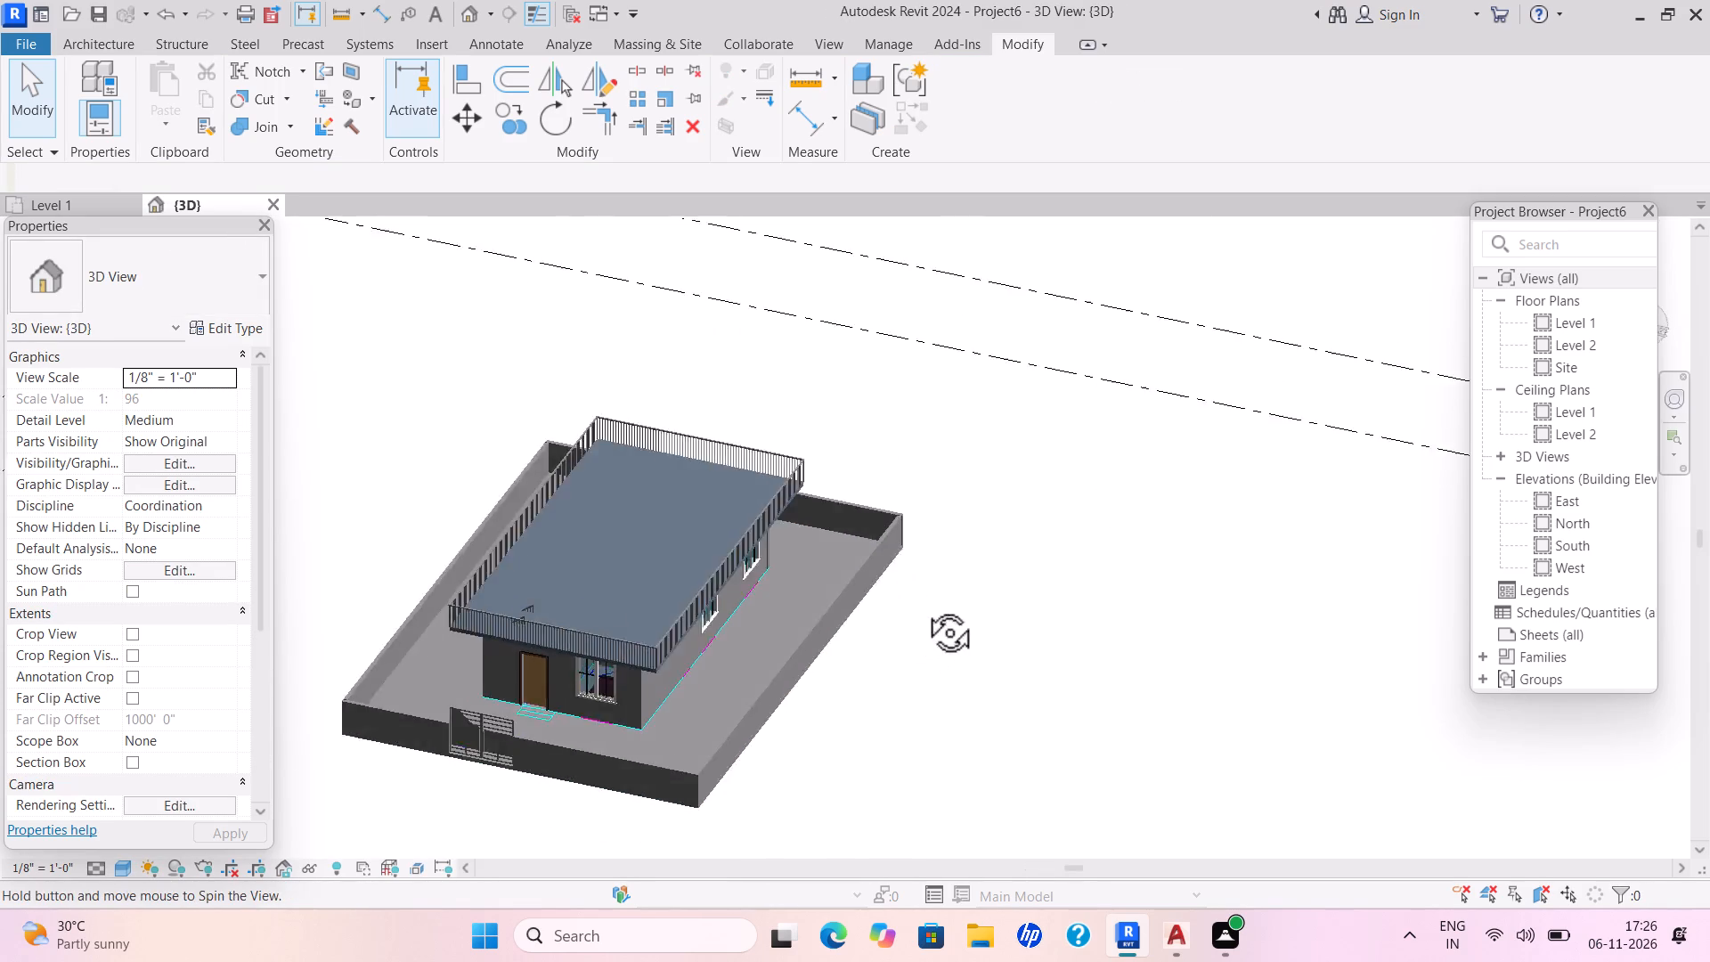
pyautogui.moveTo(923, 606); pyautogui.dragTo(981, 581, button='middle')
pyautogui.scroll(2, 991, 581)
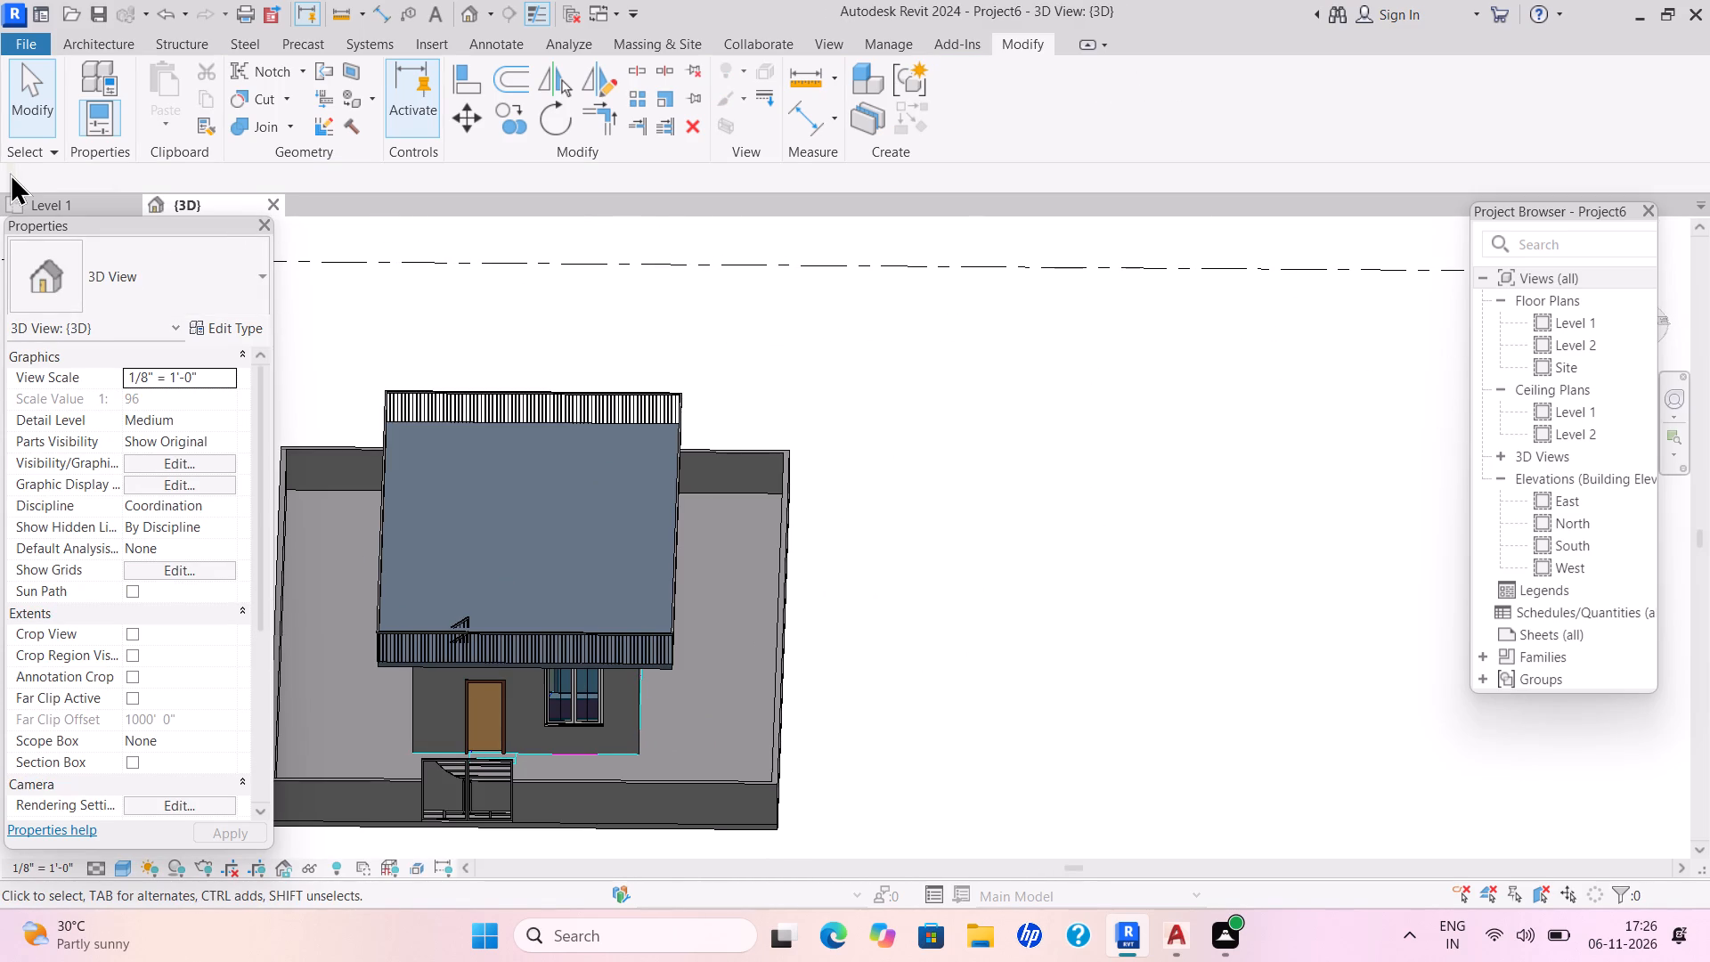
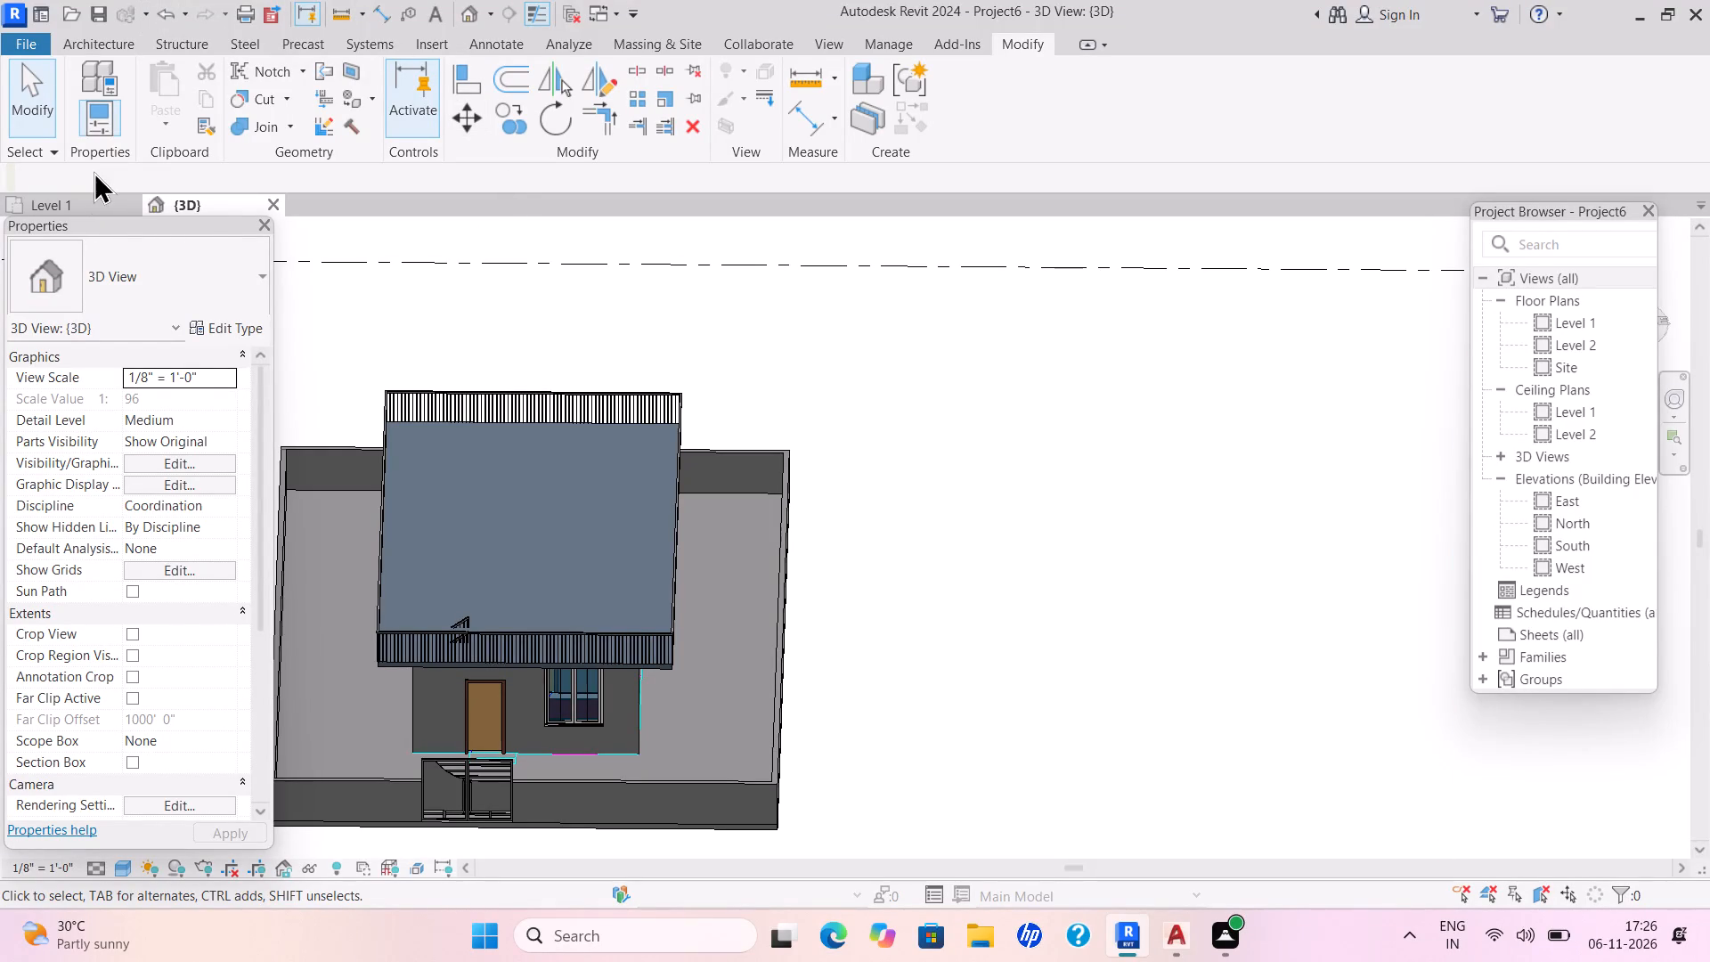
# Sketch a rectangular Toposolid boundary on Level 1 around the whole plot, about 88'-6" long and extending past the boundary wall on all sides.
pyautogui.click(63, 204)
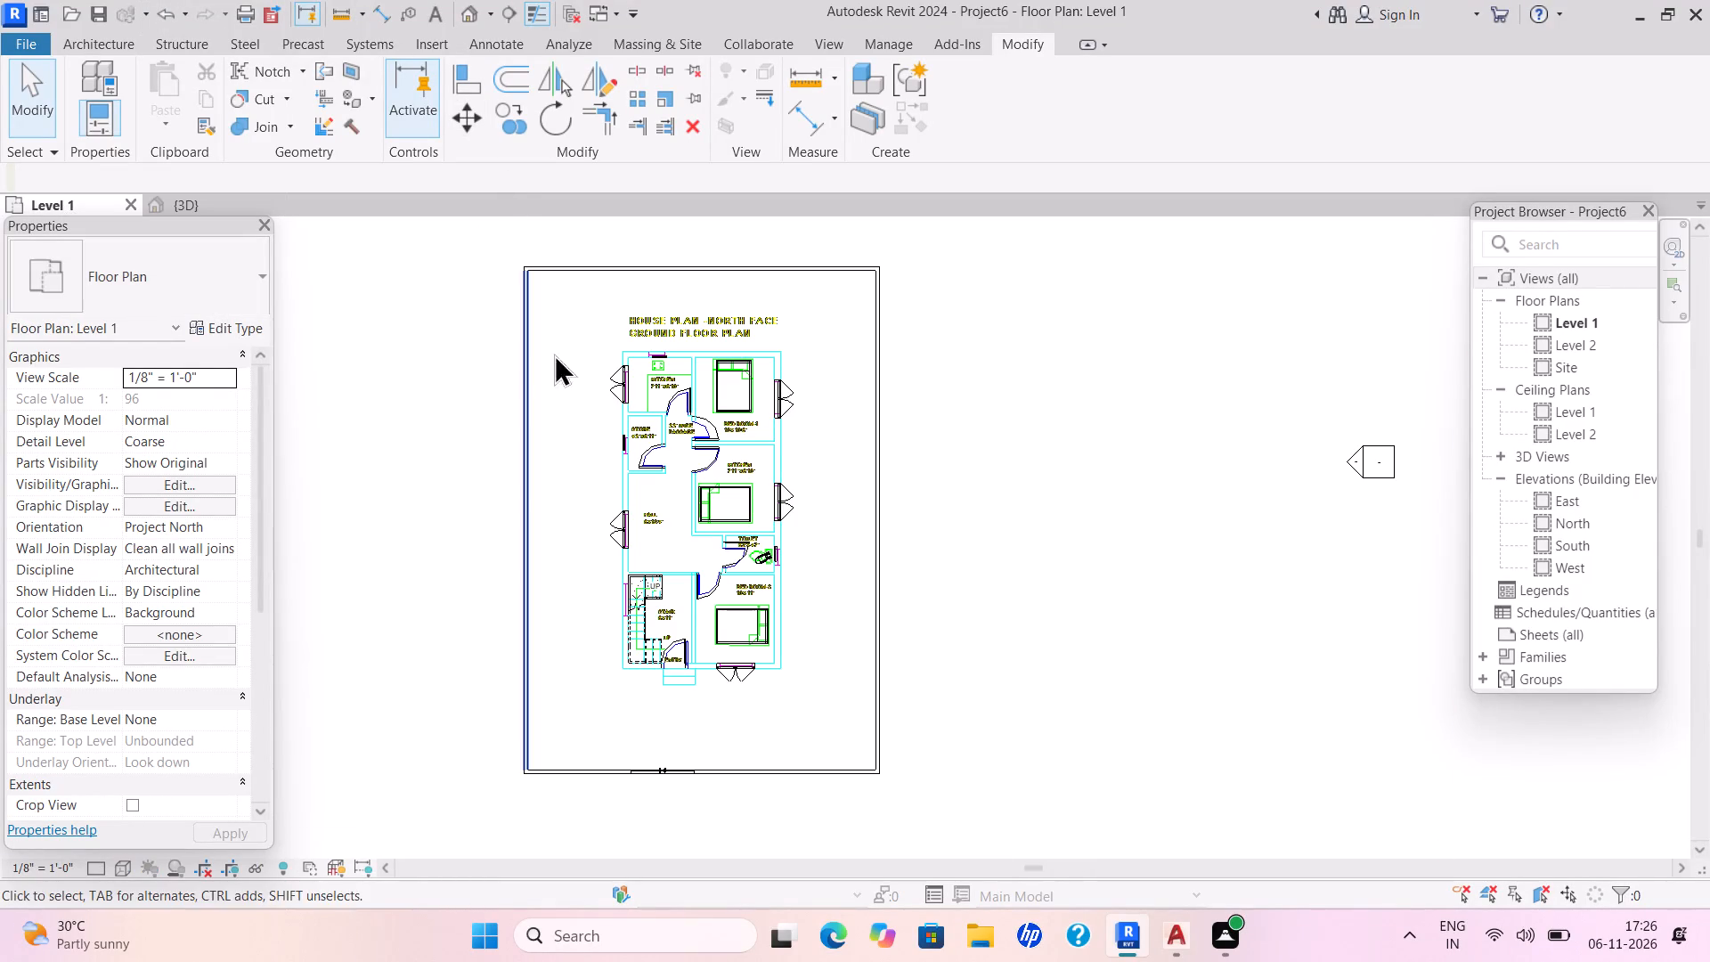
pyautogui.click(640, 43)
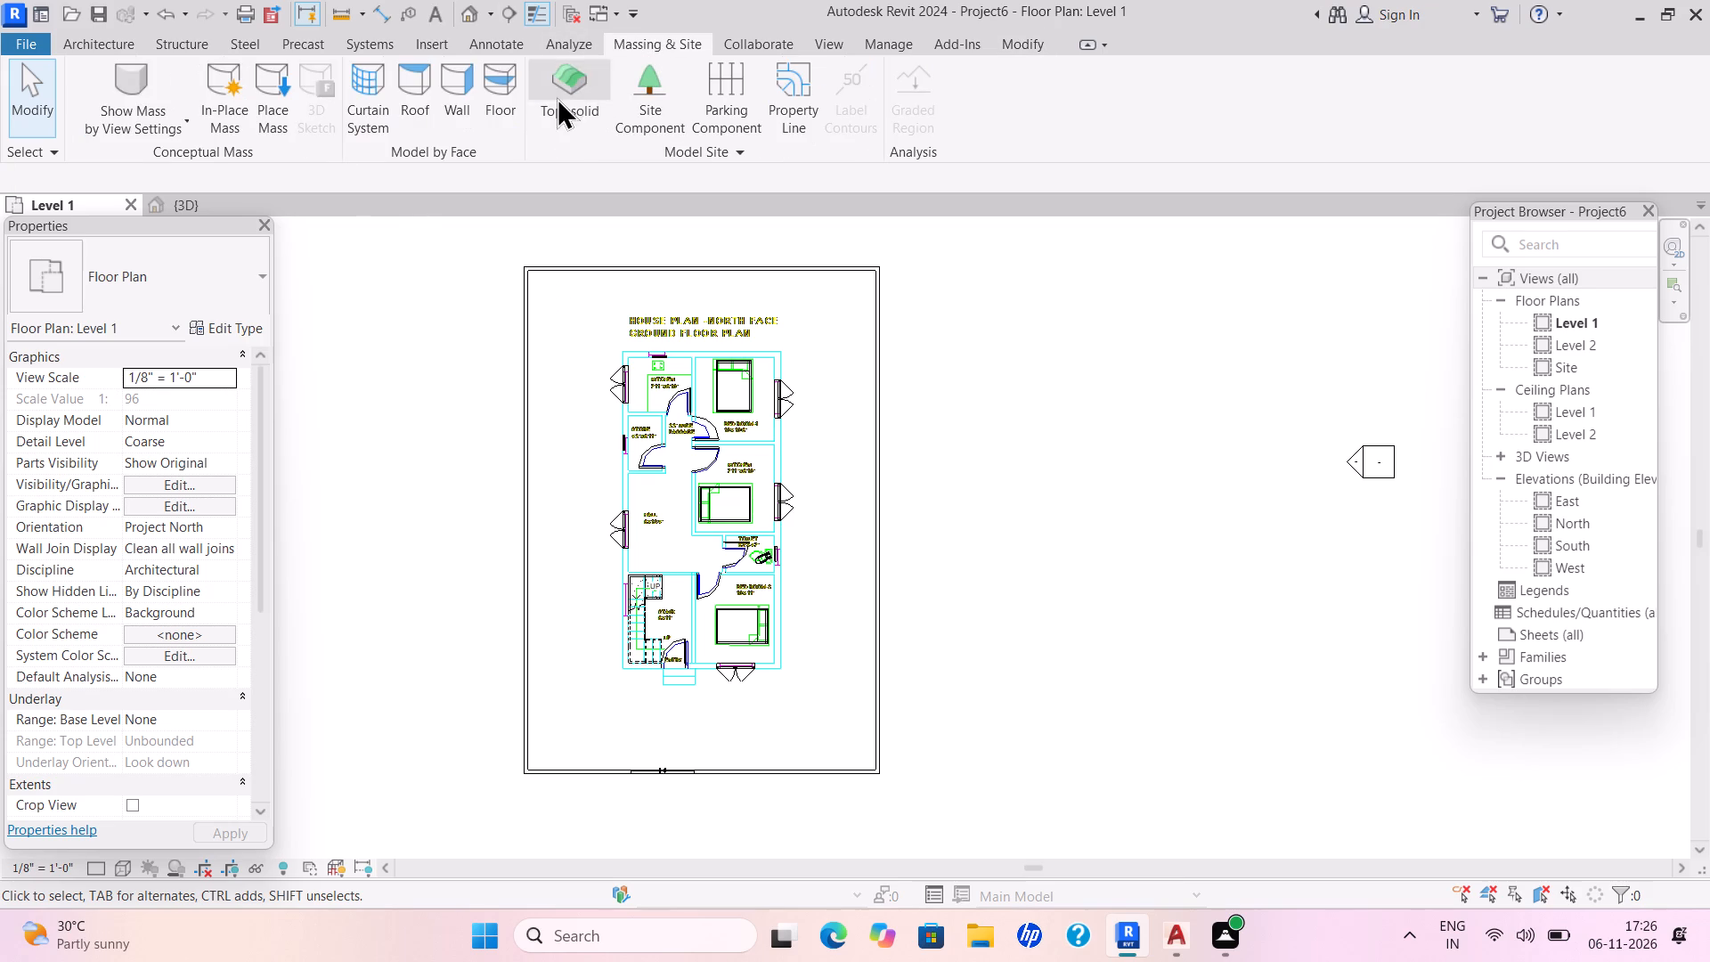
pyautogui.click(568, 121)
pyautogui.click(604, 176)
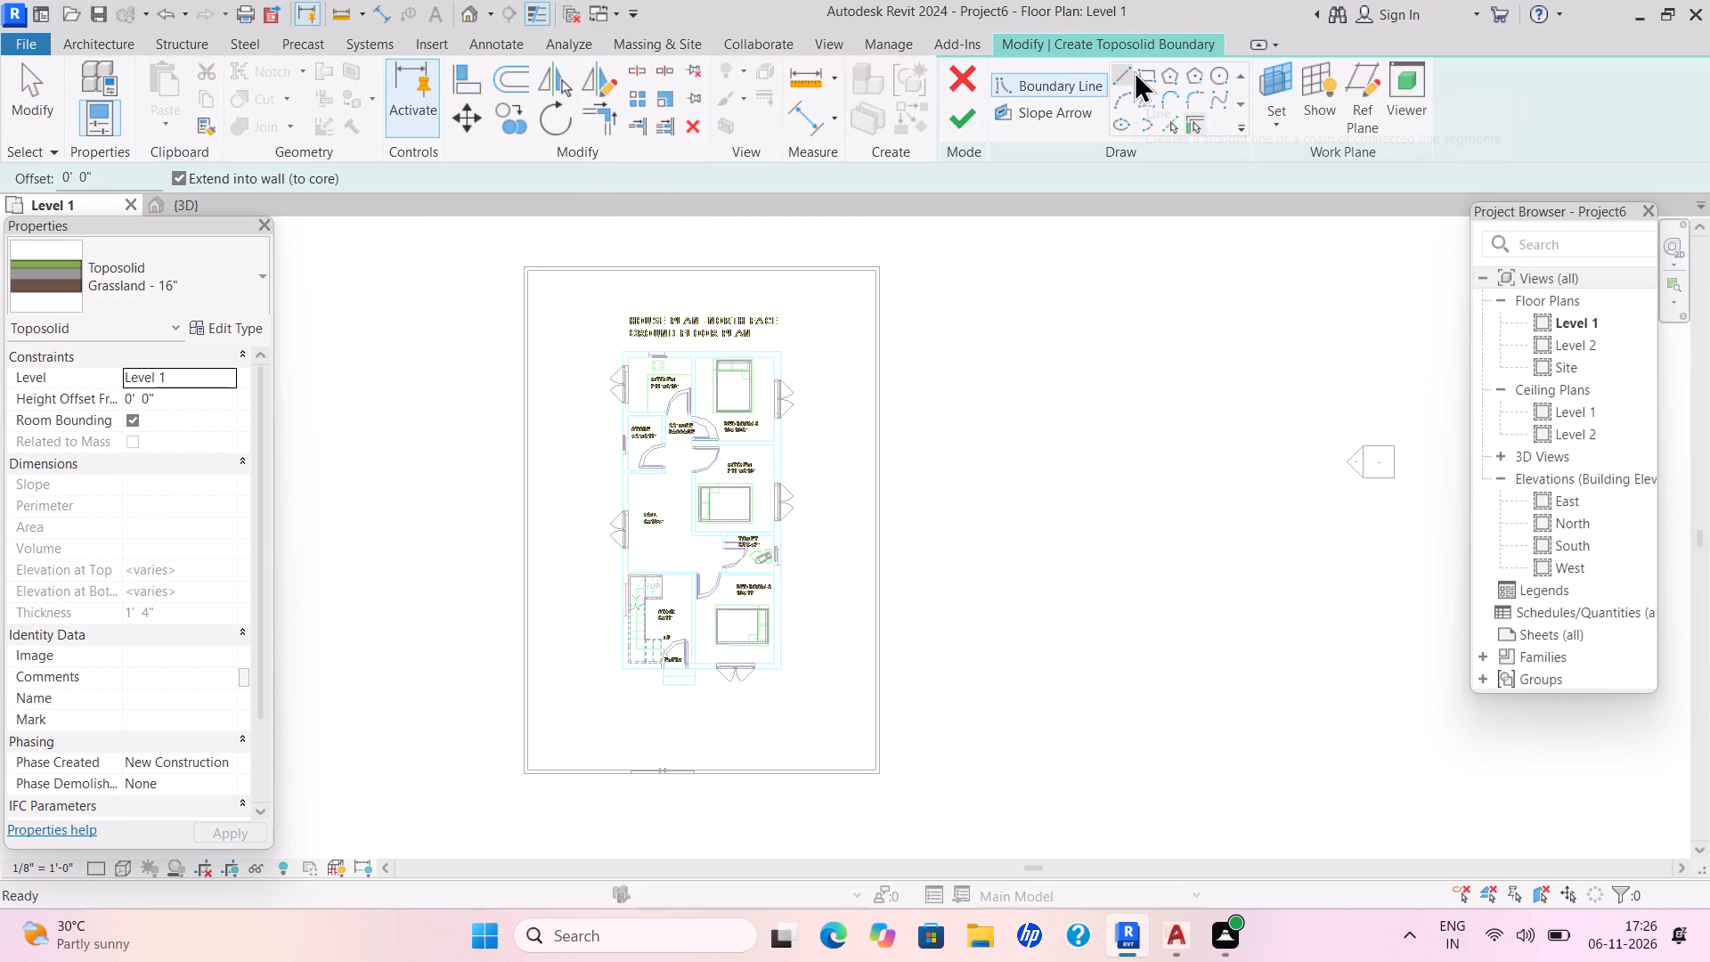
pyautogui.click(1139, 70)
pyautogui.scroll(-1, 758, 444)
pyautogui.scroll(4, 737, 453)
pyautogui.scroll(-1, 734, 453)
pyautogui.scroll(1, 734, 453)
pyautogui.moveTo(733, 455); pyautogui.dragTo(701, 584, button='middle')
pyautogui.scroll(-2, 586, 440)
pyautogui.scroll(1, 598, 456)
pyautogui.scroll(-1, 600, 457)
pyautogui.moveTo(629, 473); pyautogui.dragTo(644, 477, button='middle')
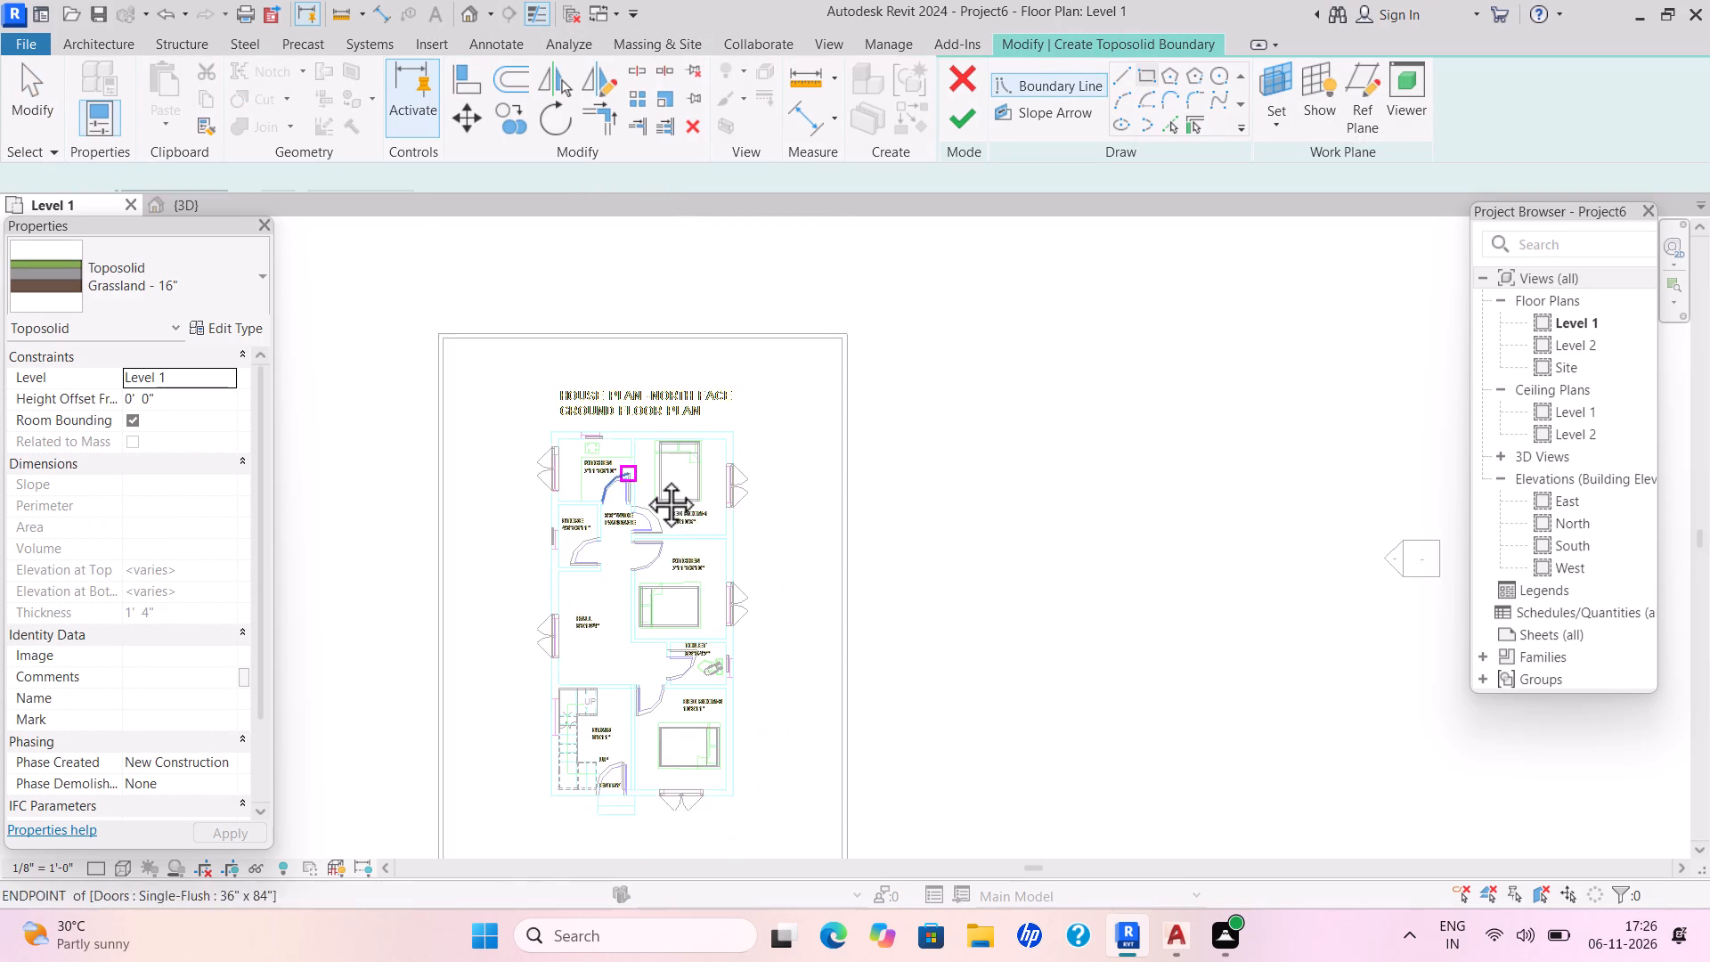
pyautogui.moveTo(644, 477); pyautogui.dragTo(692, 503, button='middle')
pyautogui.moveTo(348, 250); pyautogui.dragTo(381, 275)
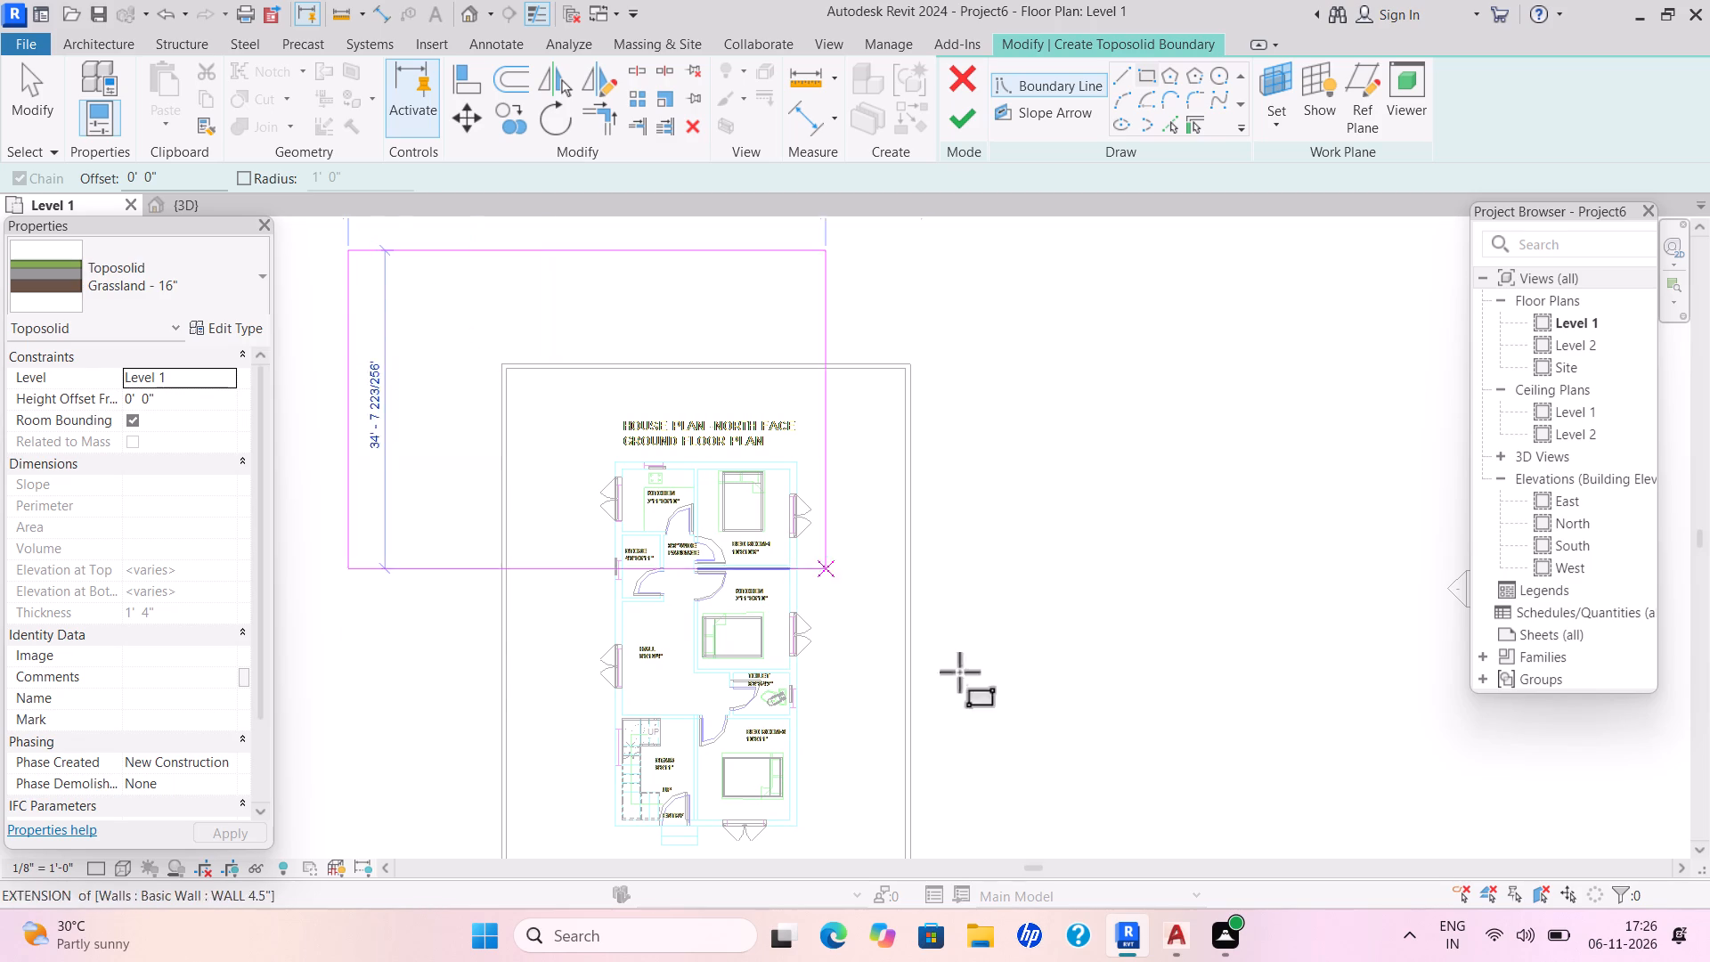
pyautogui.scroll(-1, 1006, 758)
pyautogui.scroll(4, 1006, 758)
pyautogui.moveTo(1007, 758); pyautogui.dragTo(1019, 474, button='middle')
pyautogui.scroll(-1, 1006, 753)
pyautogui.scroll(1, 1019, 474)
pyautogui.scroll(-1, 1006, 845)
pyautogui.moveTo(1006, 838); pyautogui.dragTo(1022, 805, button='middle')
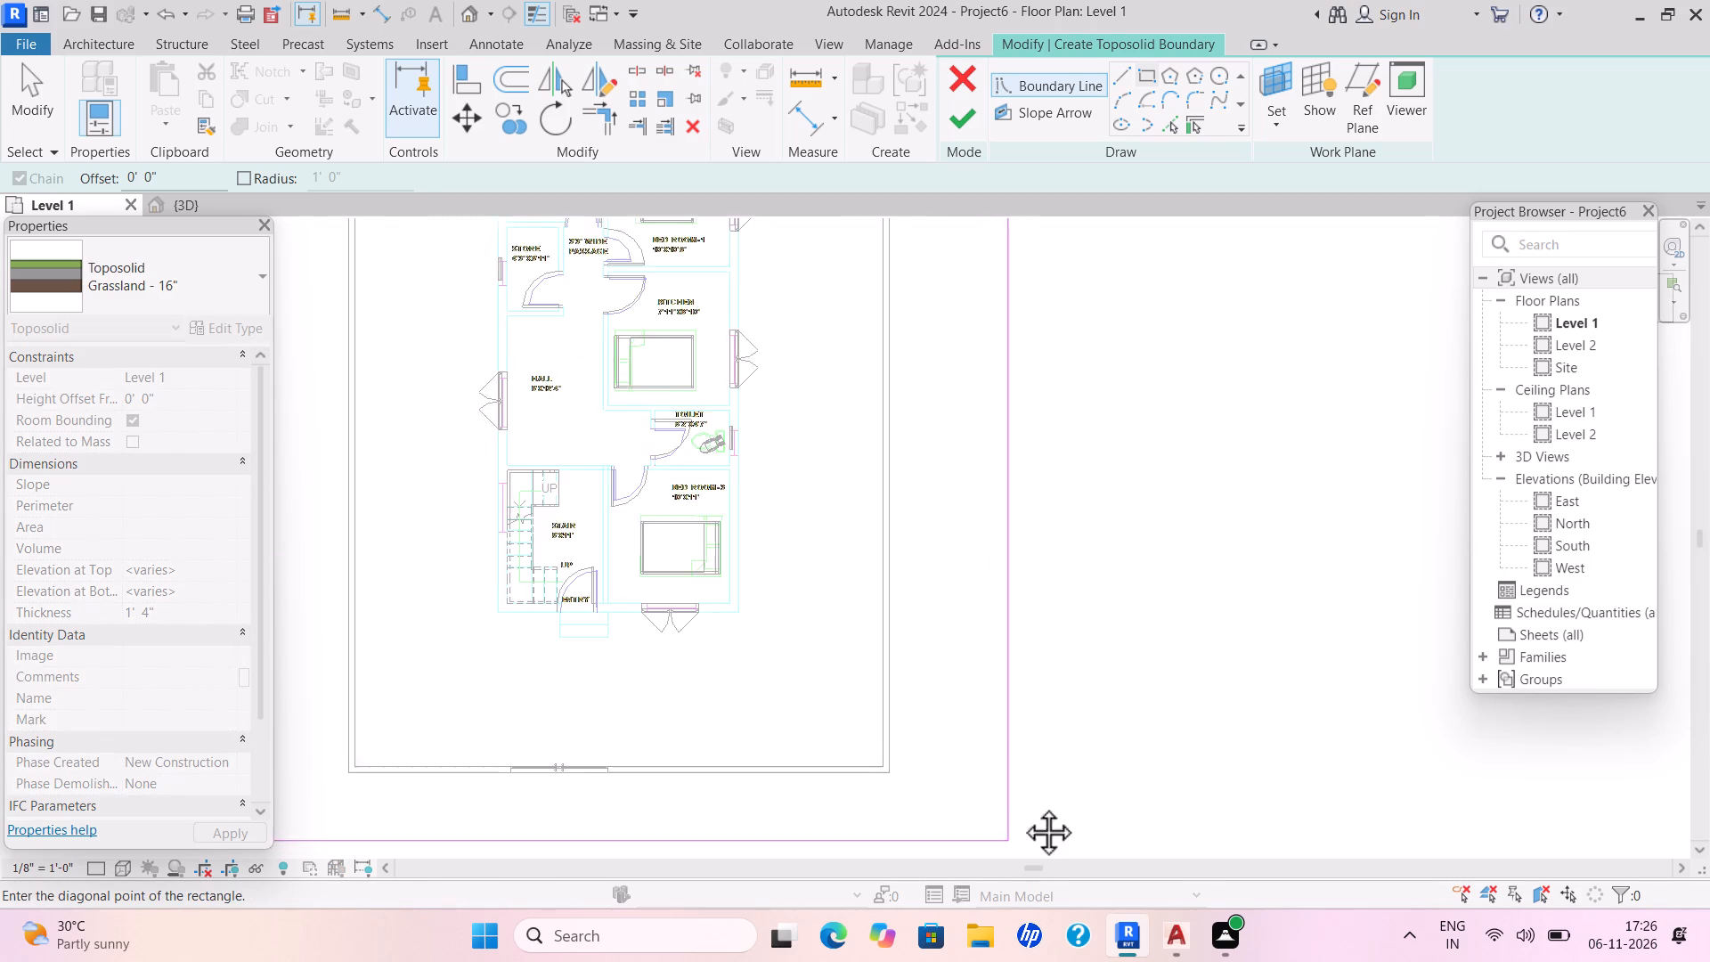
pyautogui.moveTo(1022, 805); pyautogui.dragTo(1110, 693, button='middle')
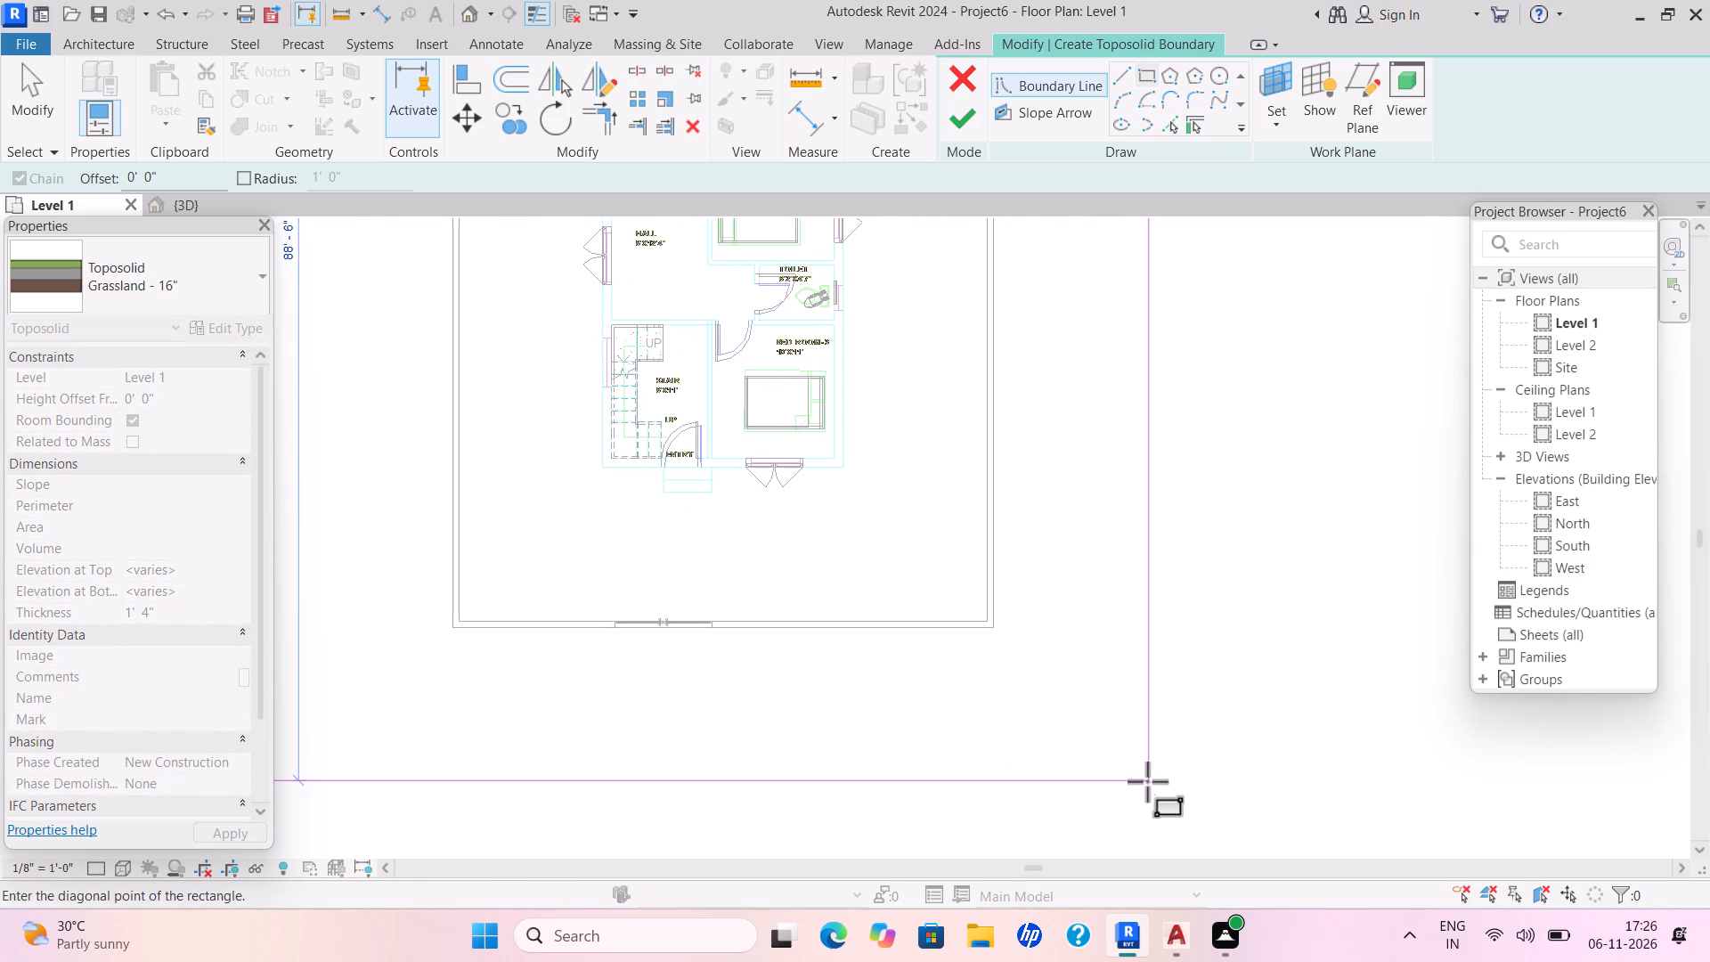
pyautogui.click(1147, 781)
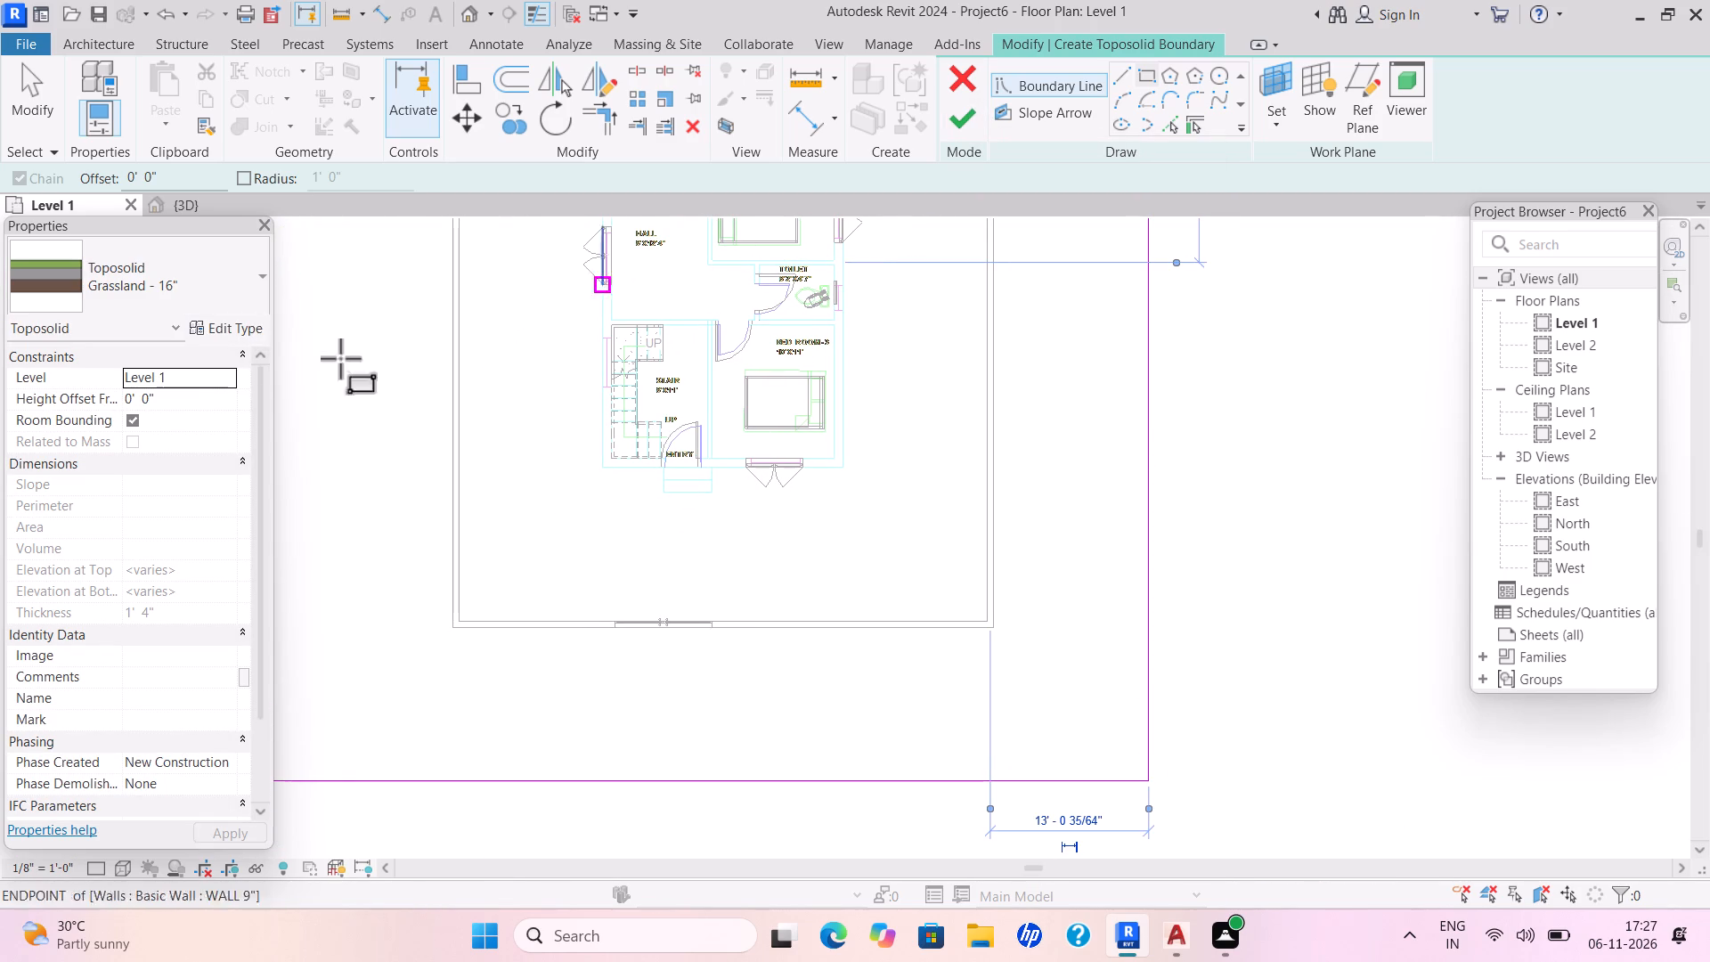
# Set the Grassland - 16" toposolid's height offset from Level 1 to -6" and finish the boundary sketch.
pyautogui.moveTo(183, 402); pyautogui.dragTo(165, 418)
pyautogui.press('BackSpace')
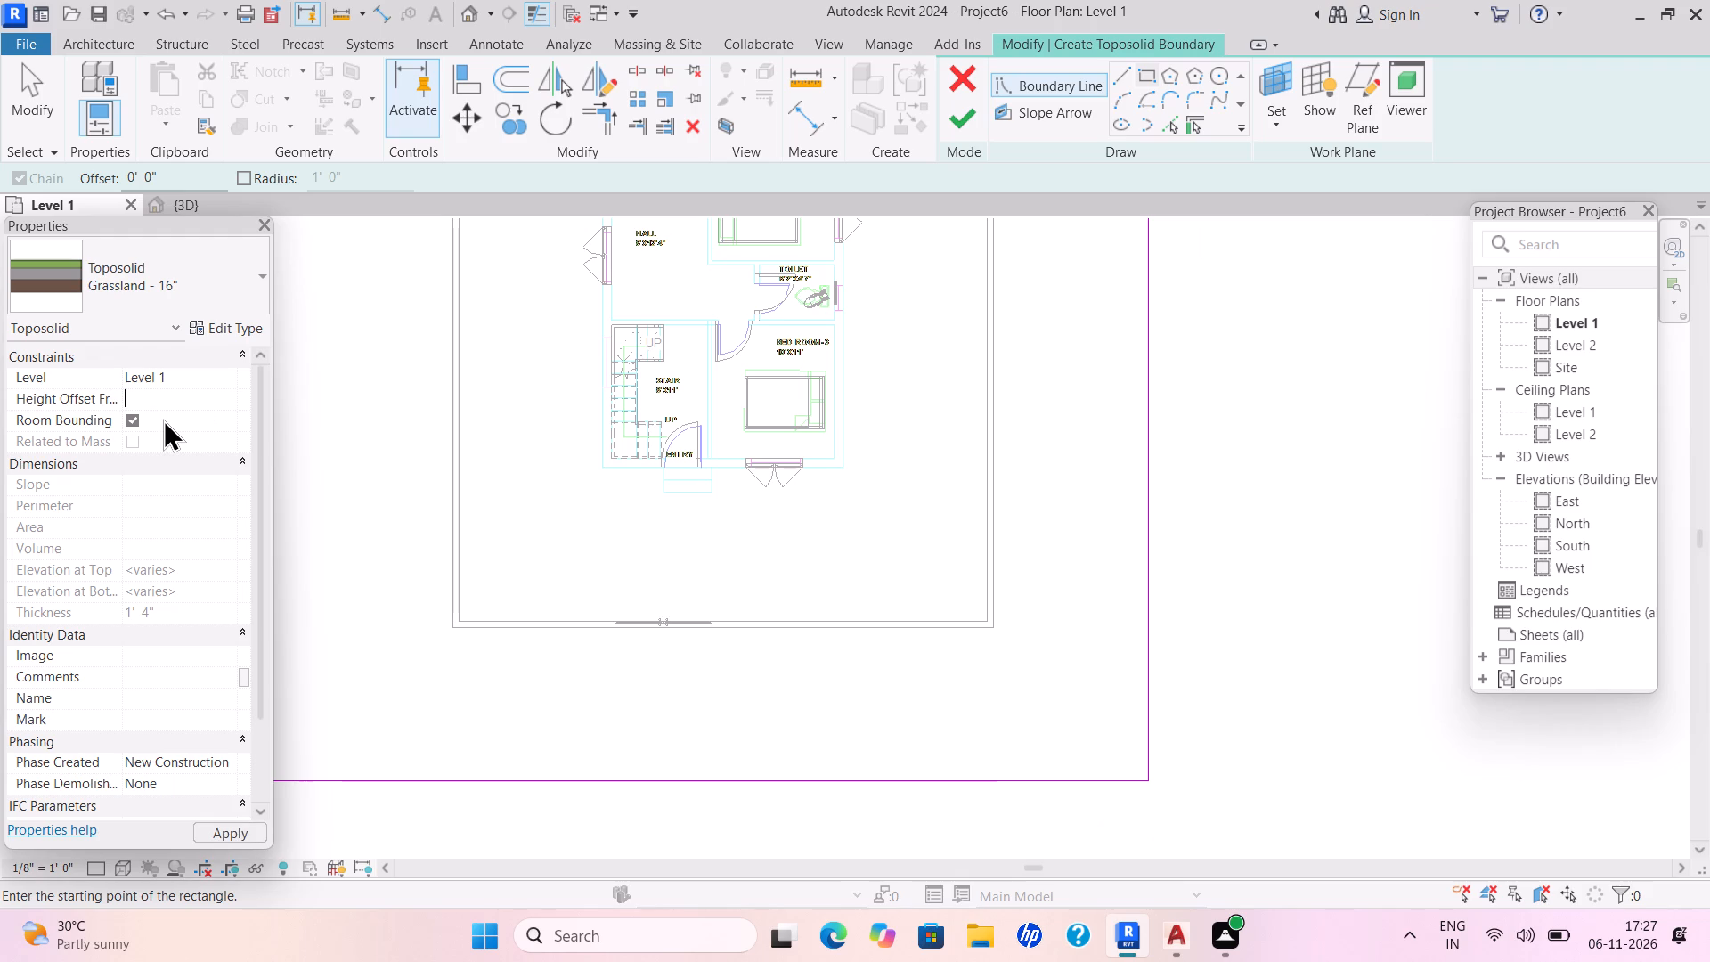
pyautogui.write('-6"')
pyautogui.press('Return')
pyautogui.click(965, 126)
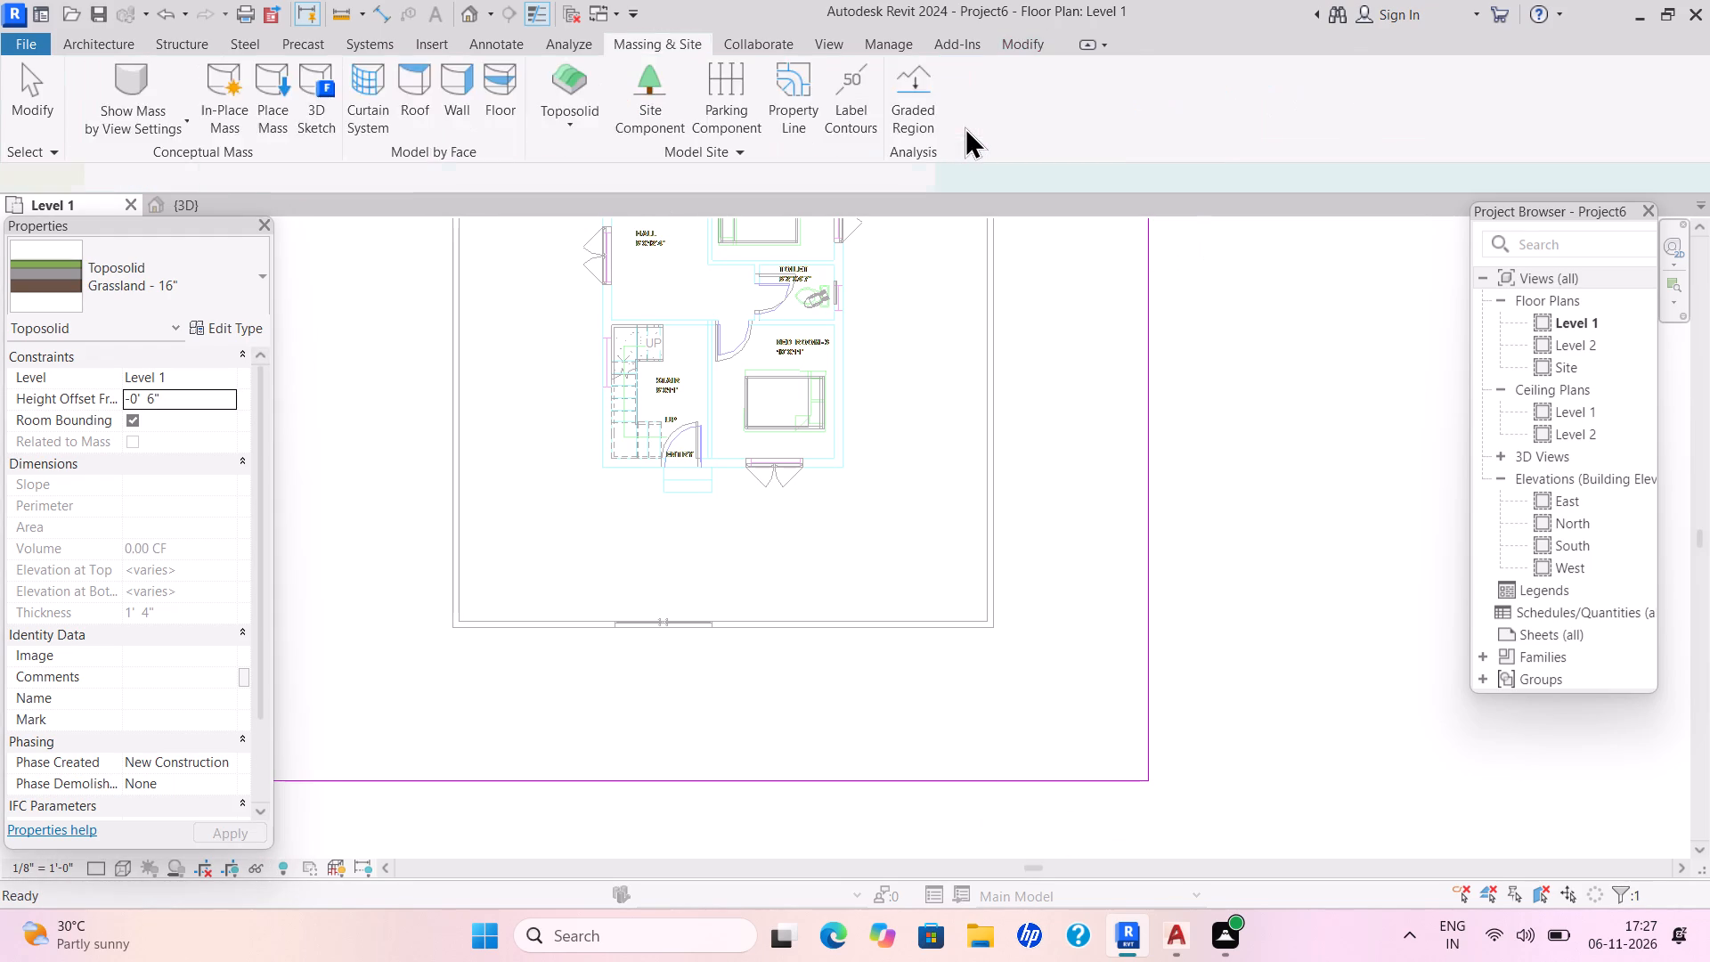
# Set the 3D view's visual style to Realistic with the house and surrounding grassland in view.
pyautogui.click(183, 204)
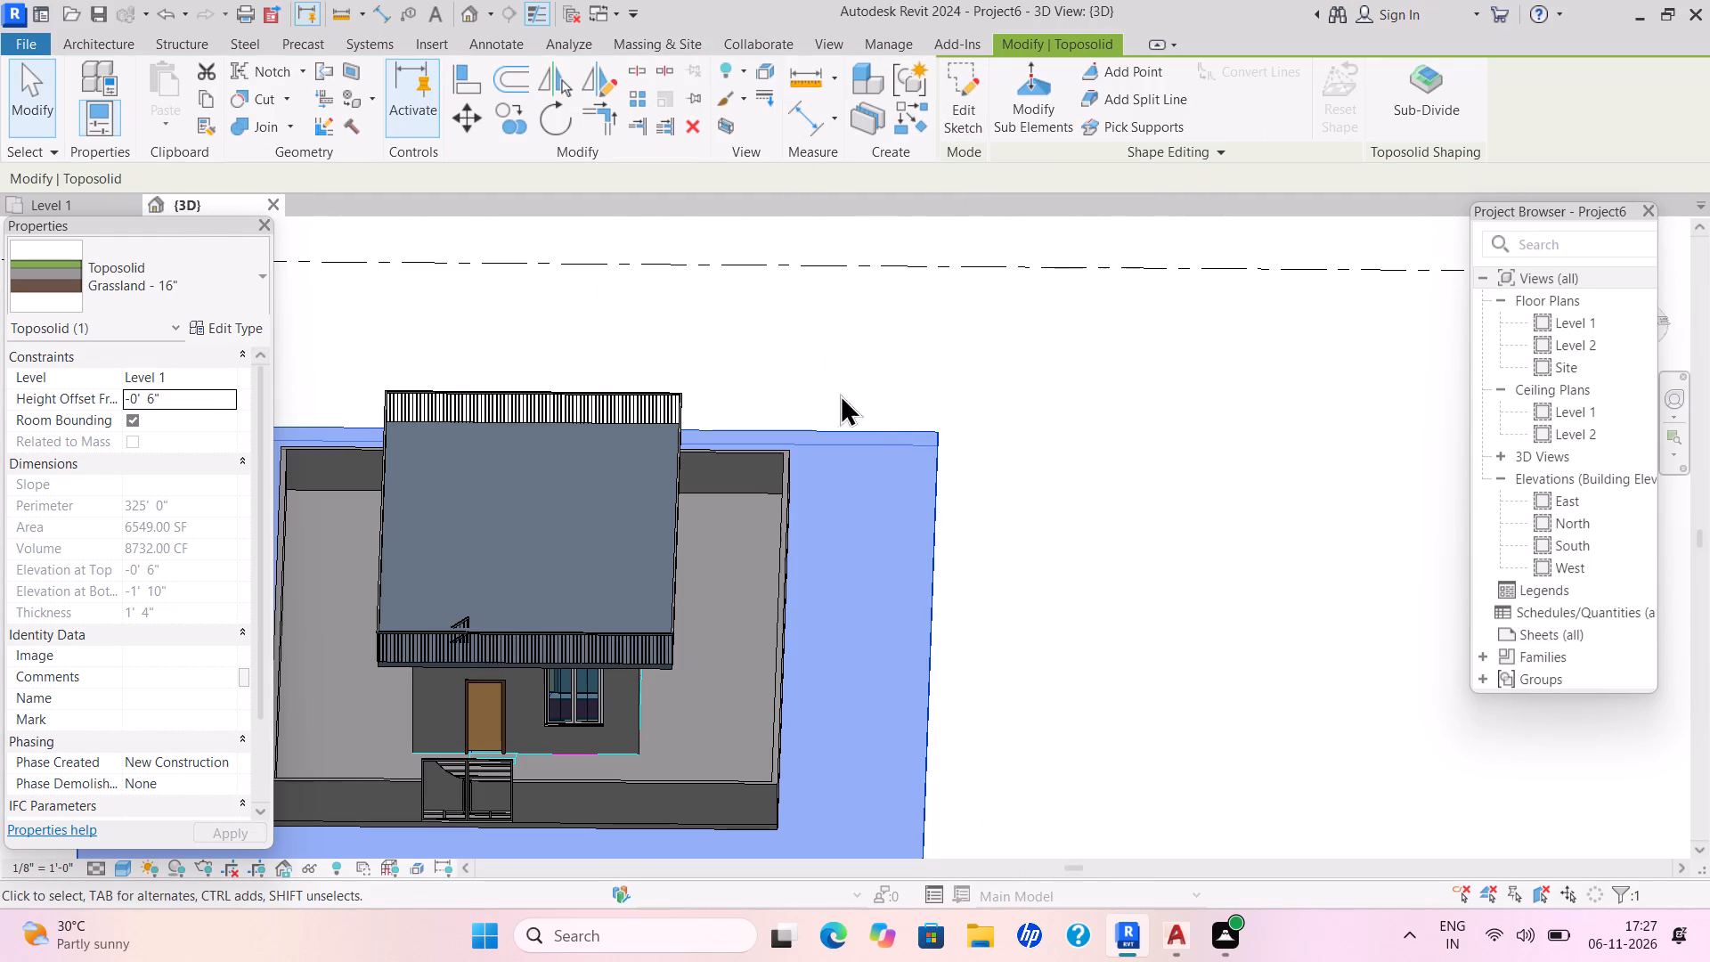
pyautogui.click(1088, 441)
pyautogui.moveTo(1081, 496); pyautogui.dragTo(1163, 371, button='middle')
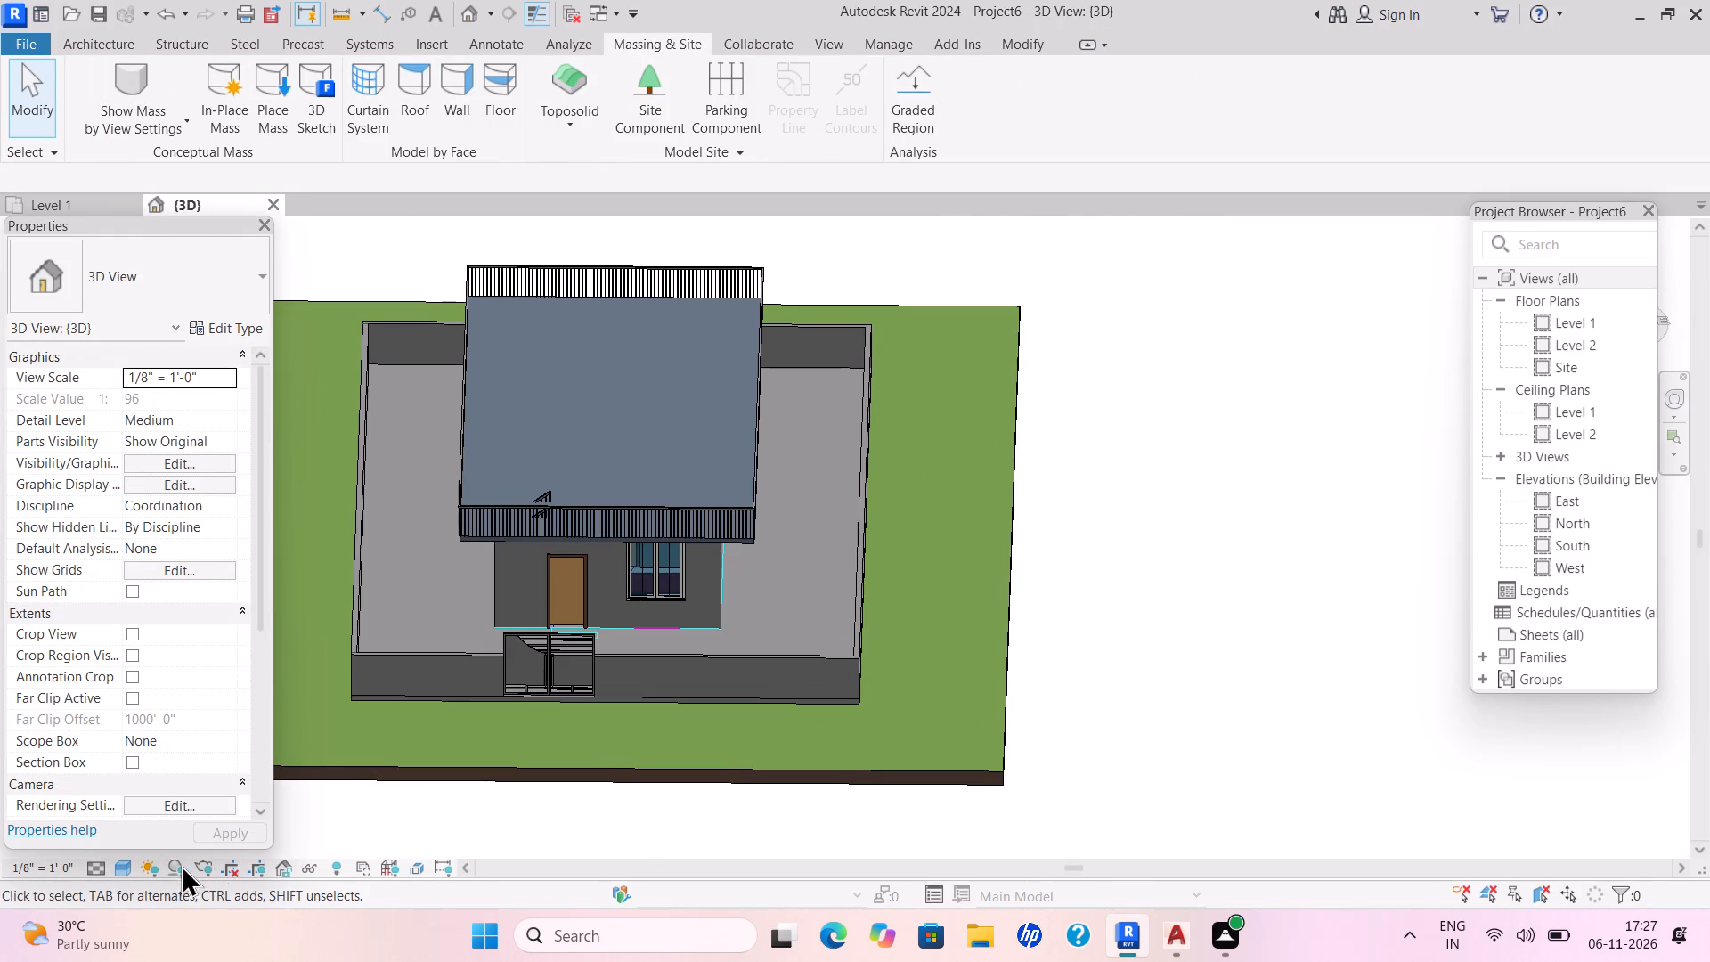
pyautogui.click(122, 868)
pyautogui.click(192, 840)
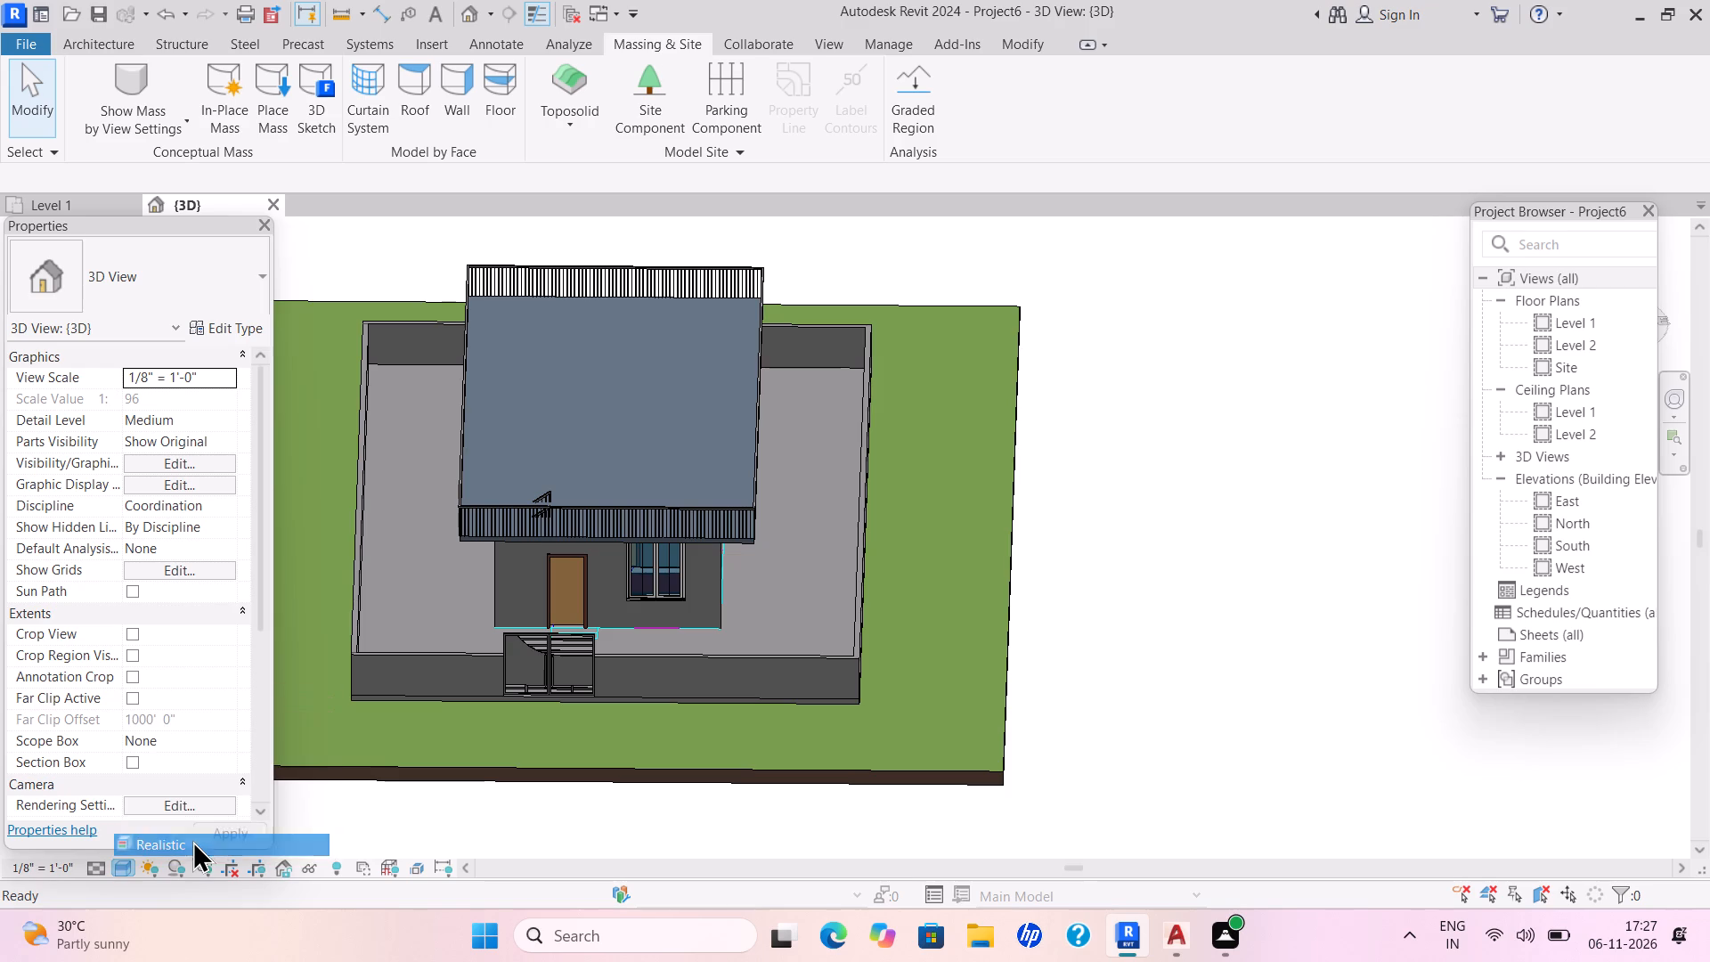
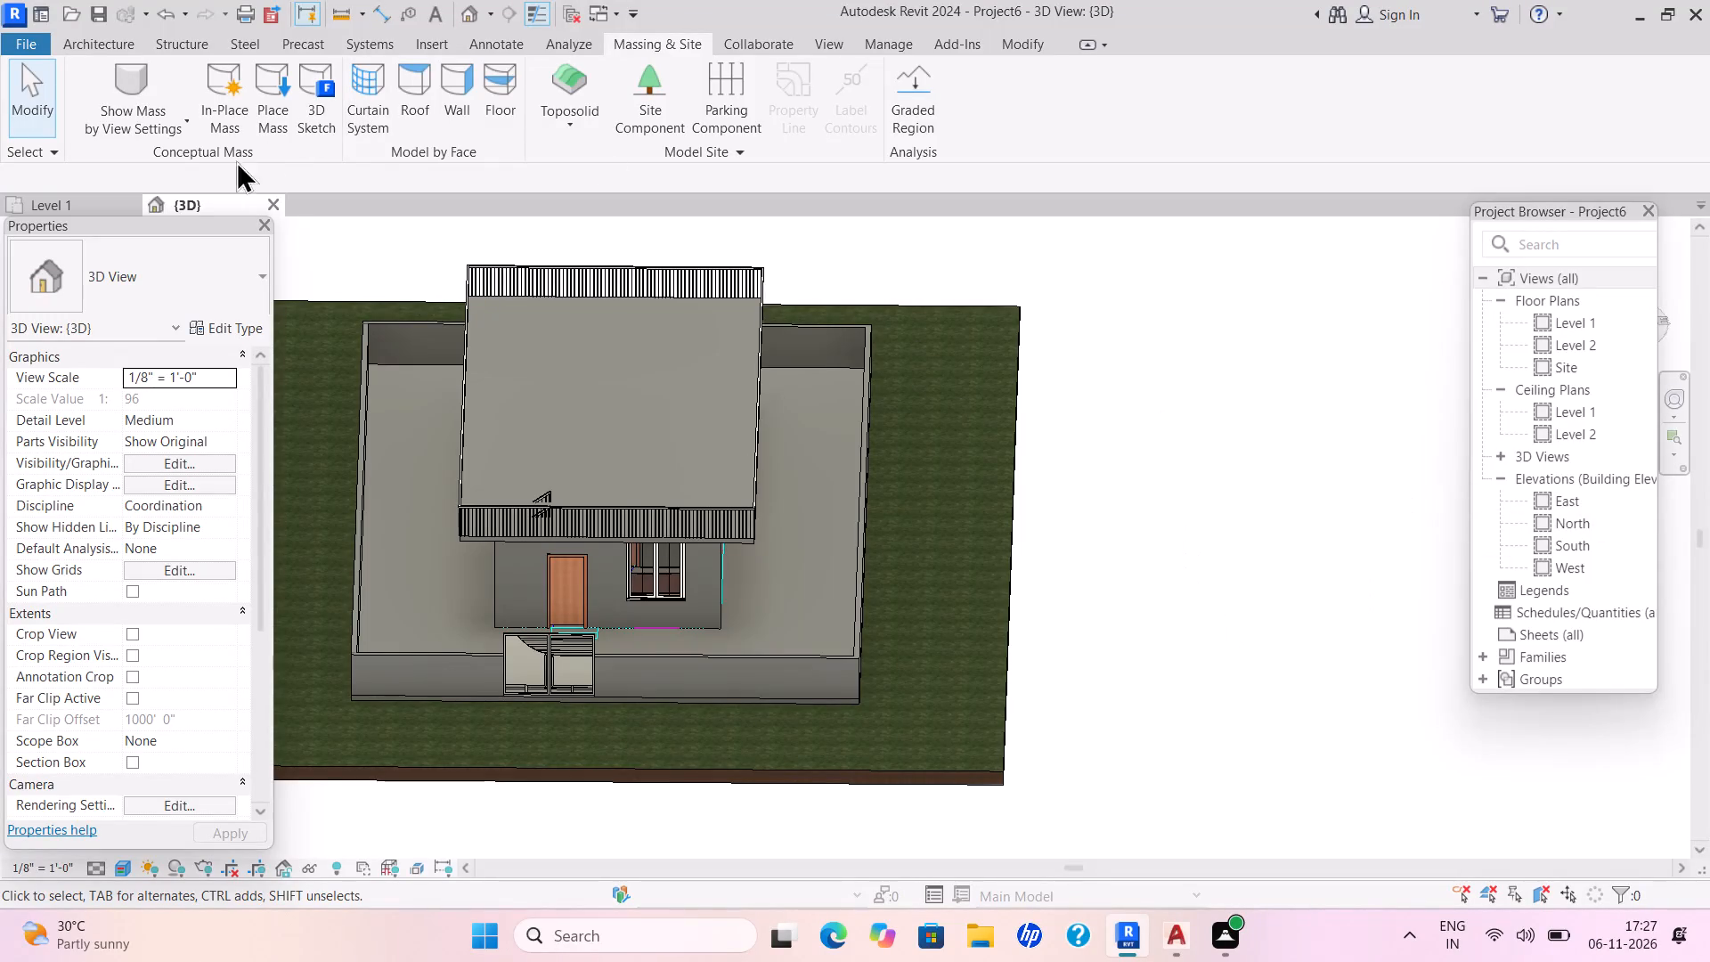
# On Level 1, sketch a rectangular Toposolid boundary strip along the grassland's gate-side edge, spanning its full width outside the boundary wall.
pyautogui.click(73, 204)
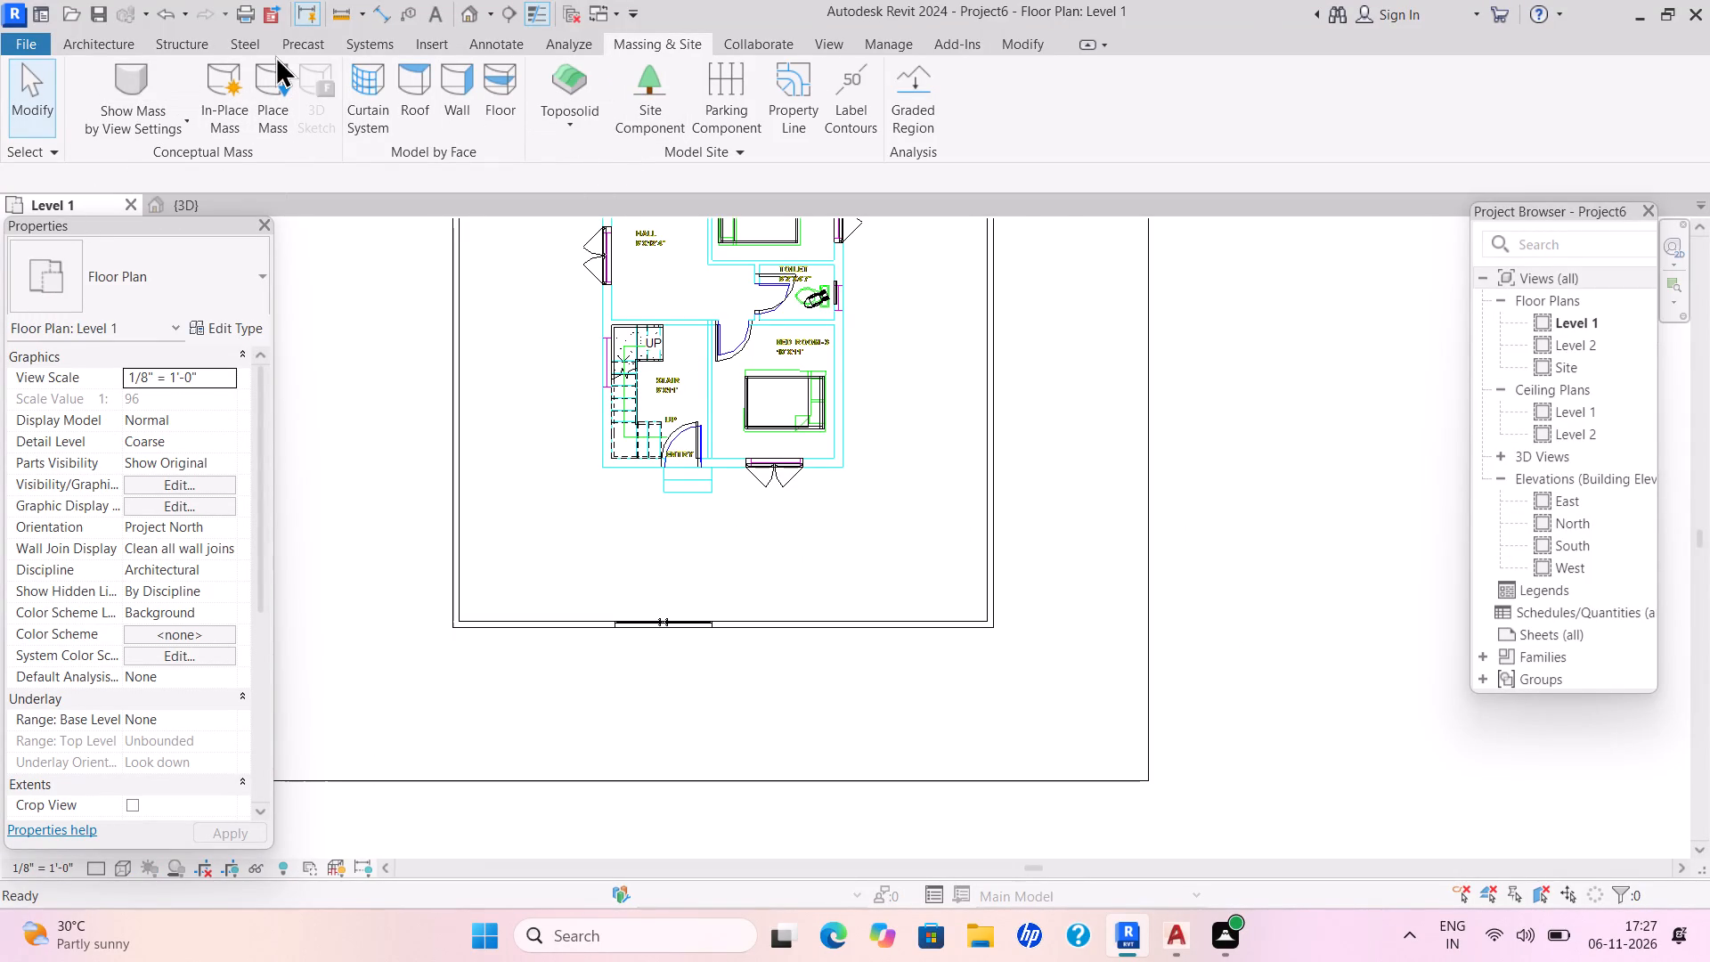
pyautogui.doubleClick(73, 39)
pyautogui.press('Escape')
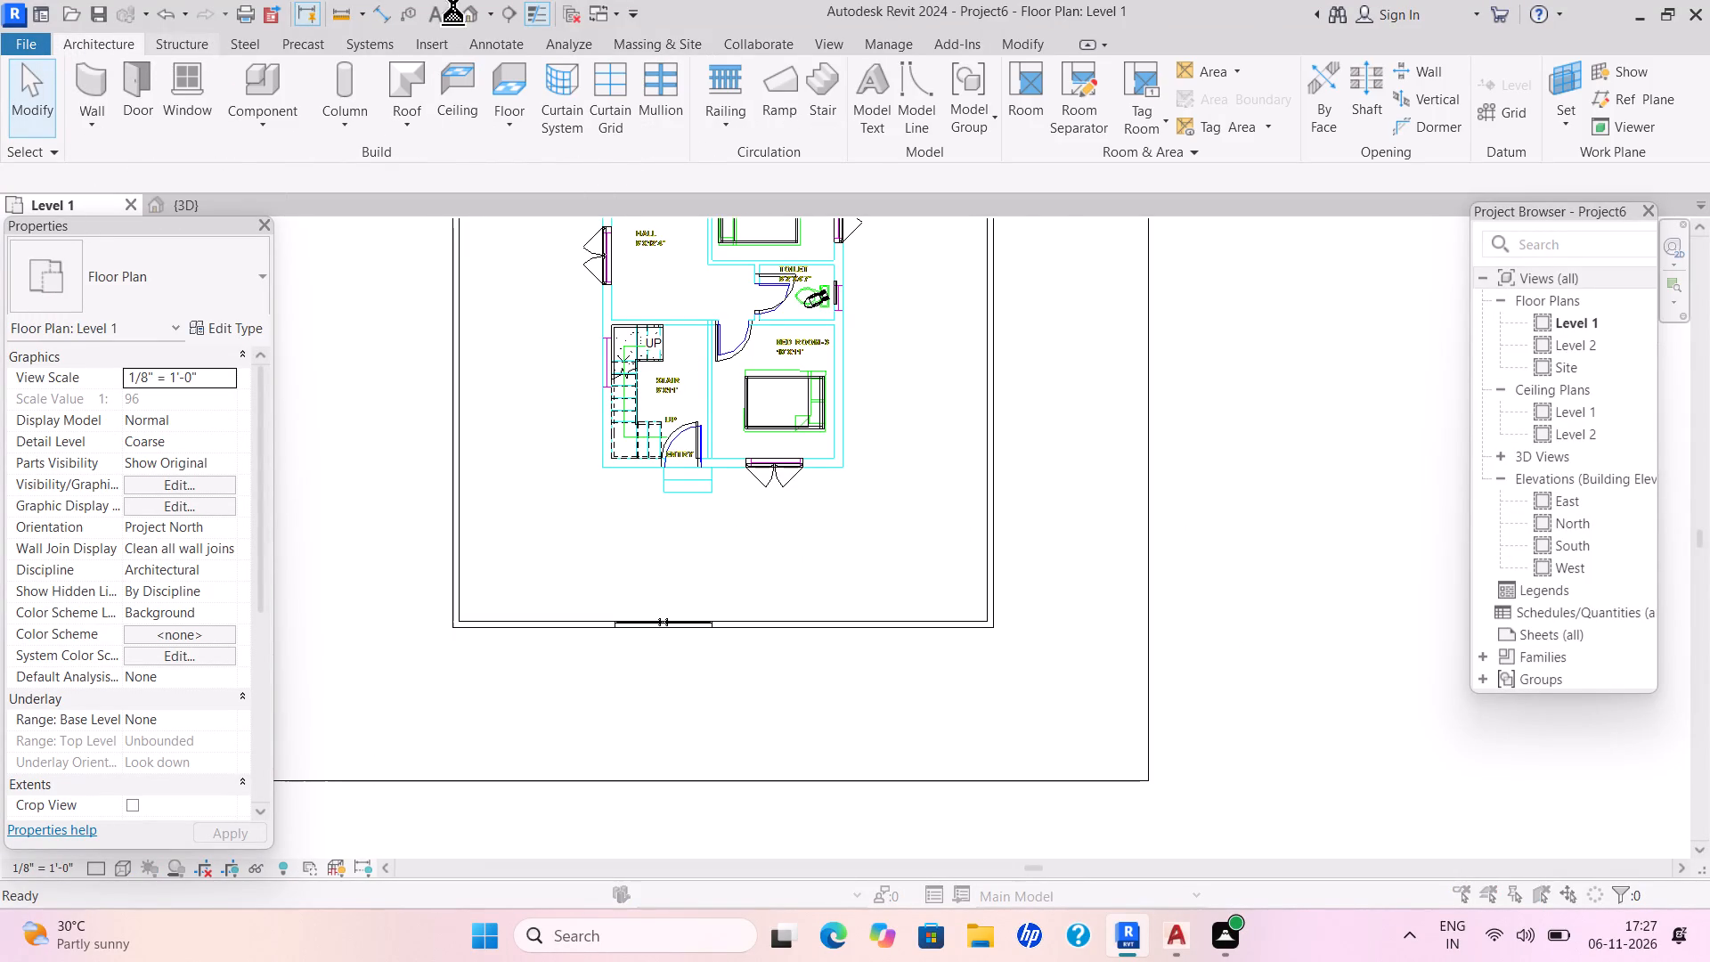
pyautogui.press('Escape')
pyautogui.press('Escape')
pyautogui.click(668, 43)
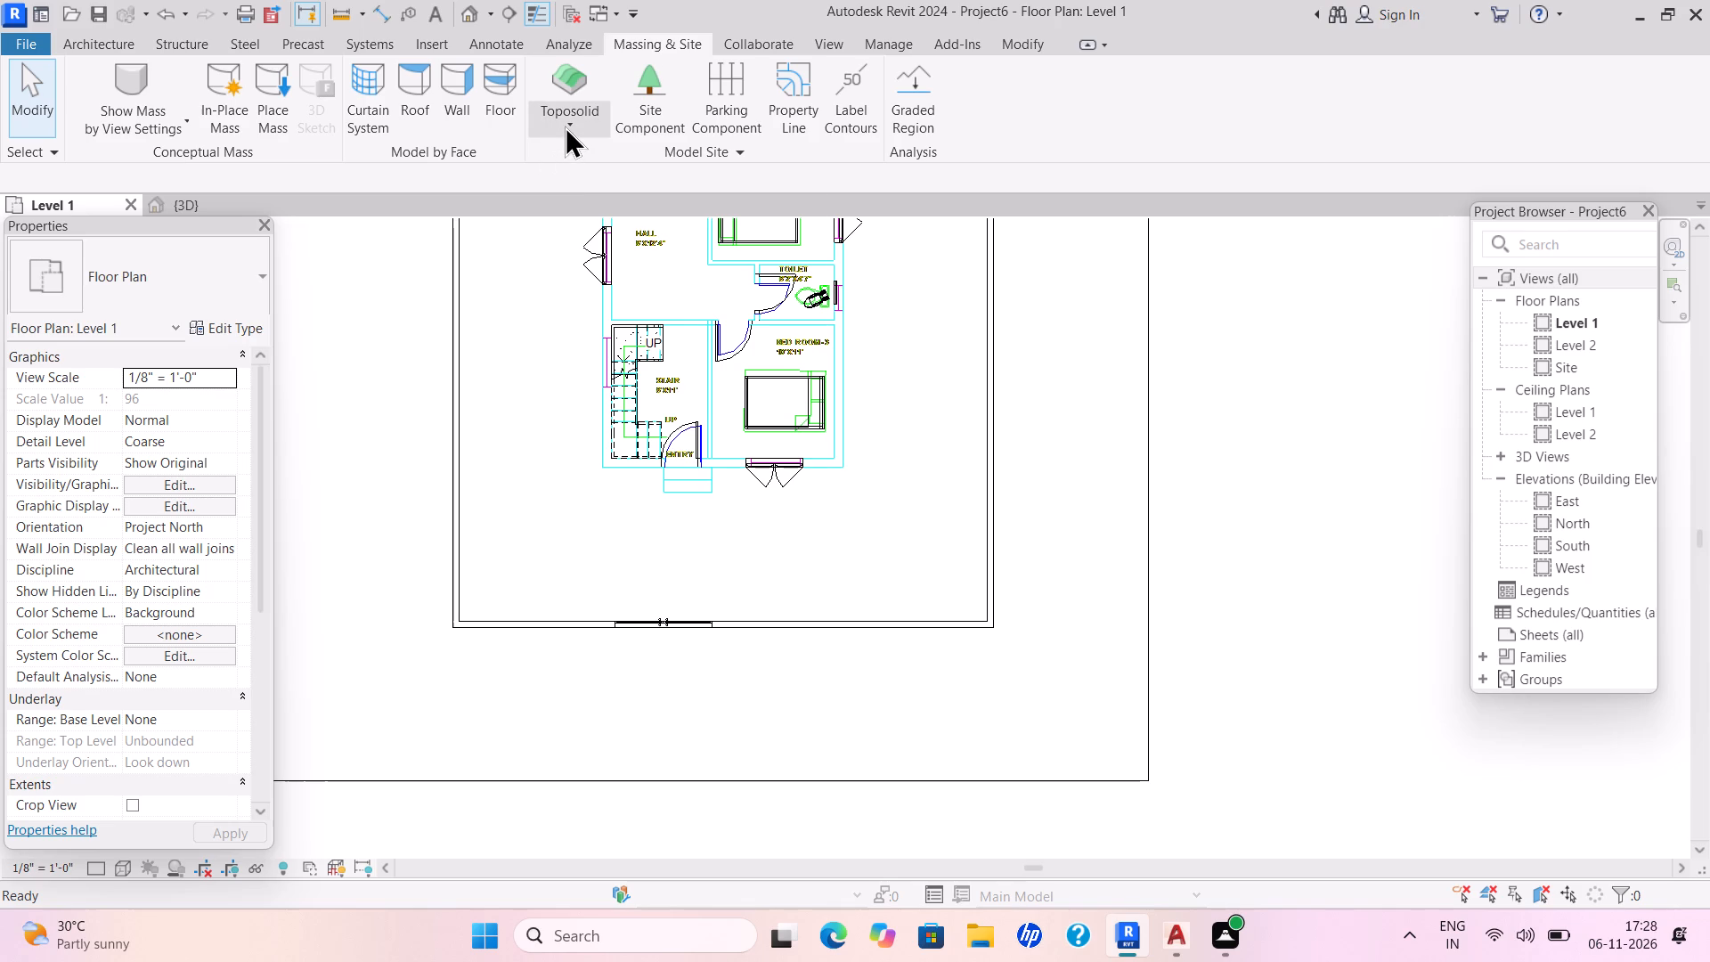
pyautogui.click(565, 117)
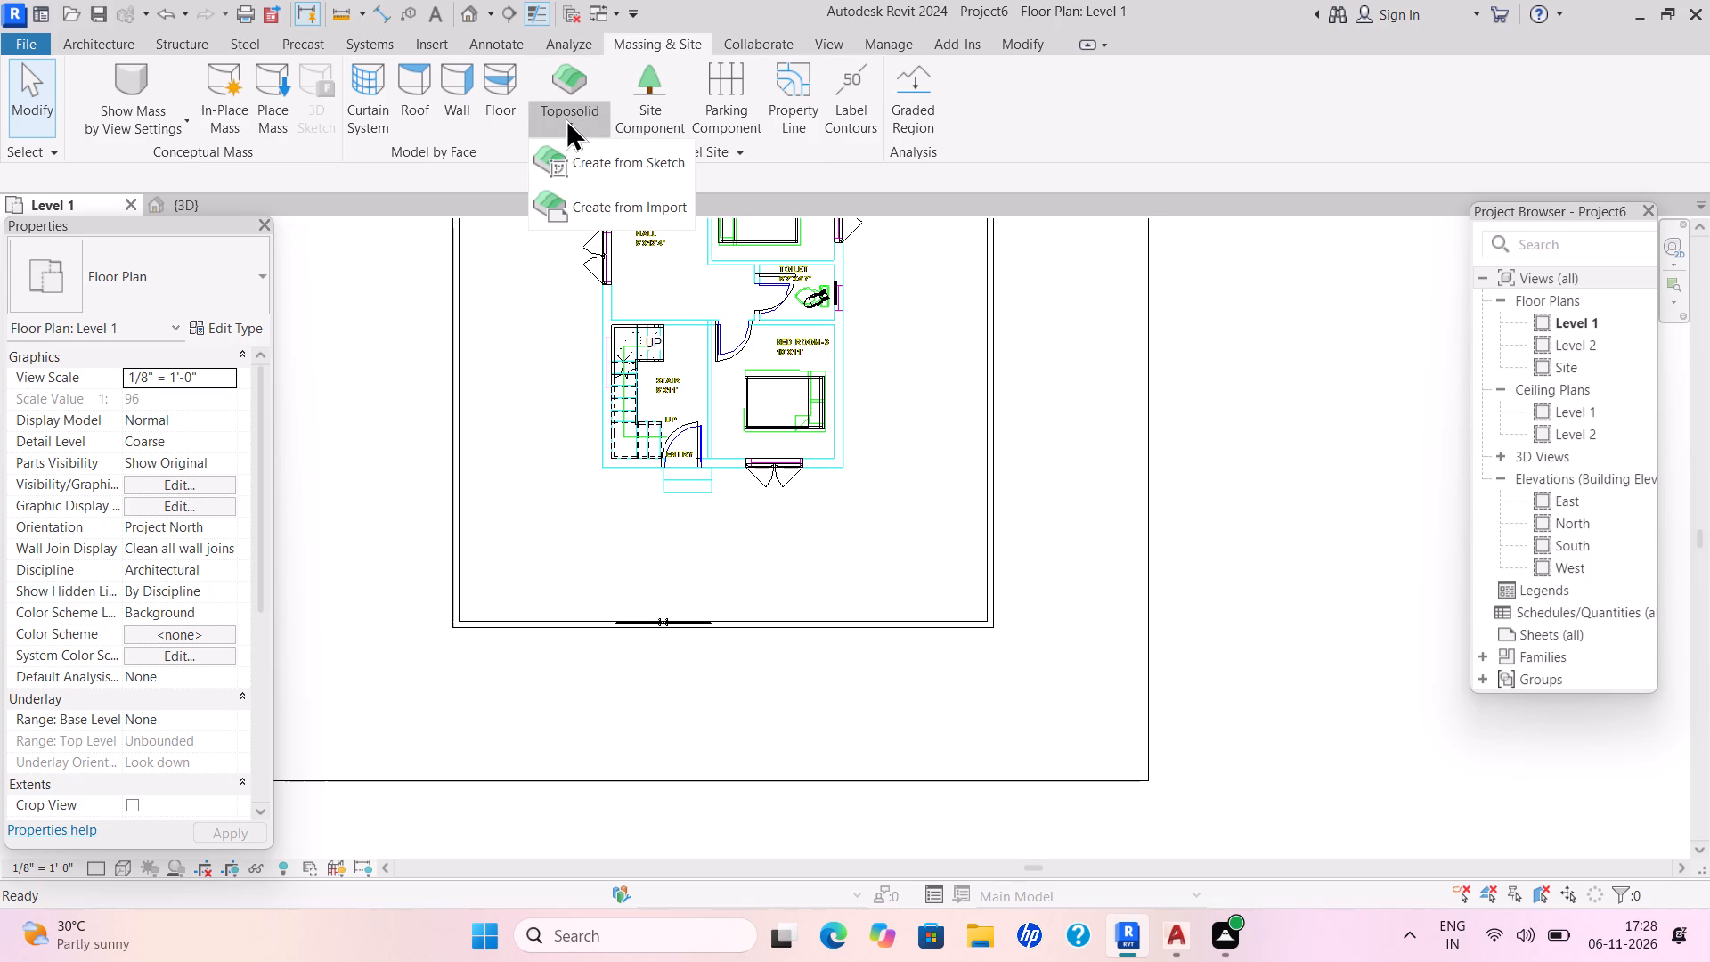
pyautogui.click(639, 162)
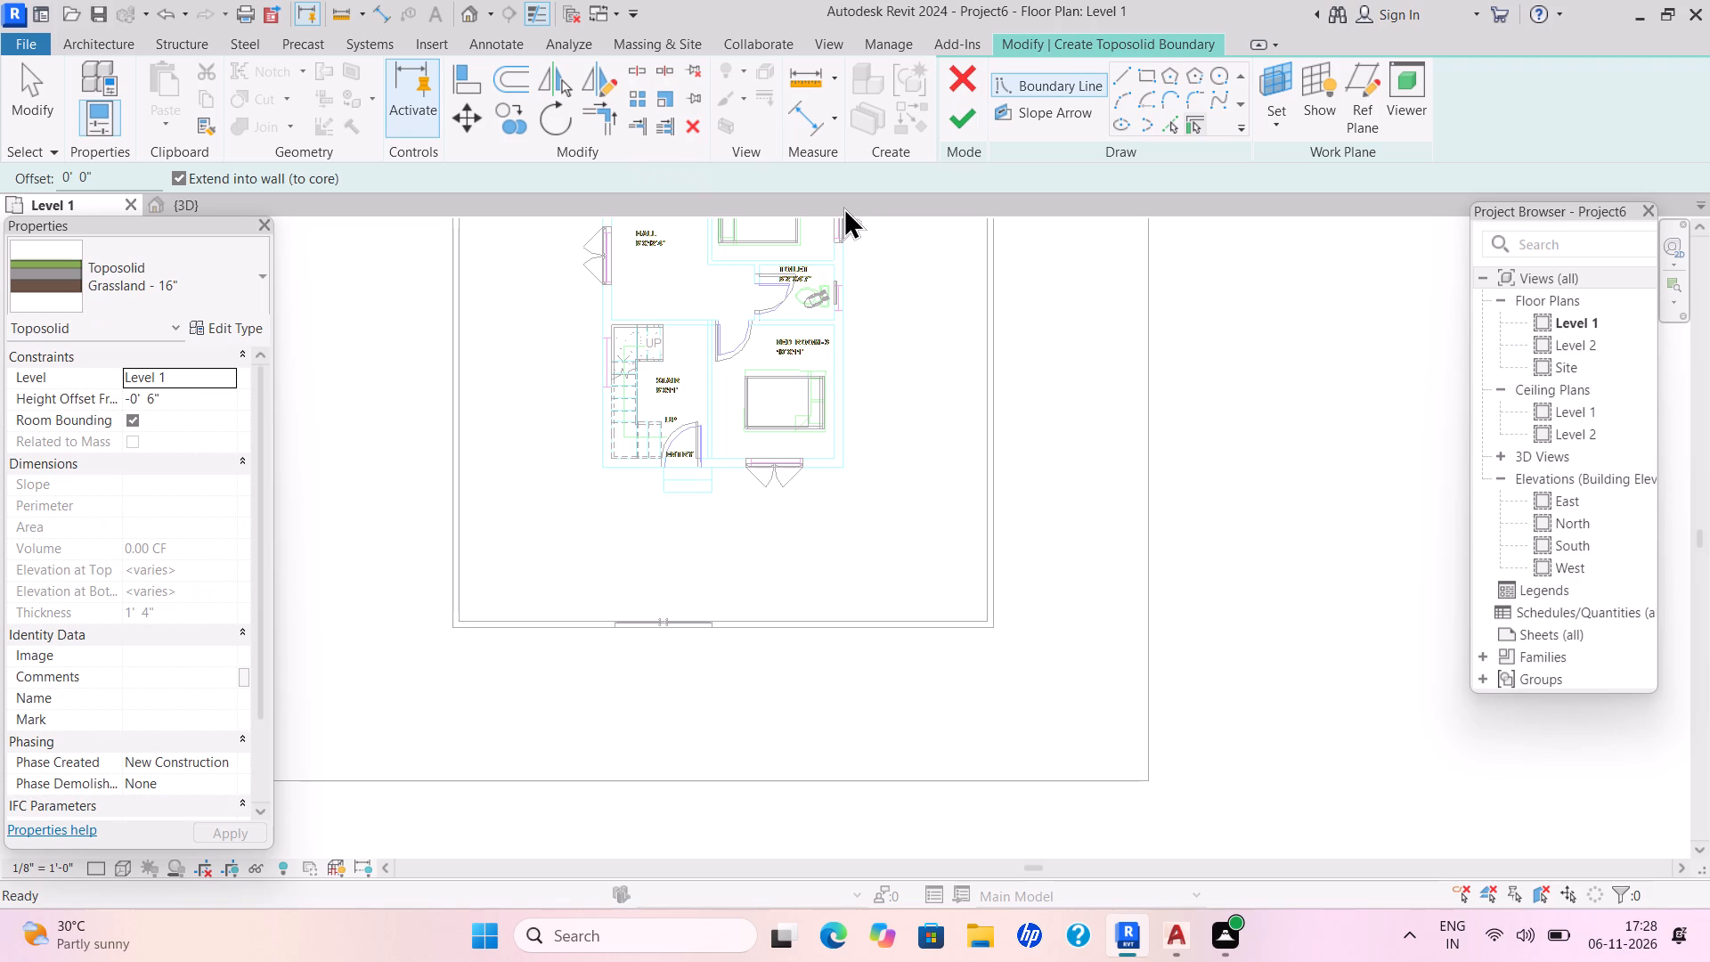
pyautogui.click(1140, 69)
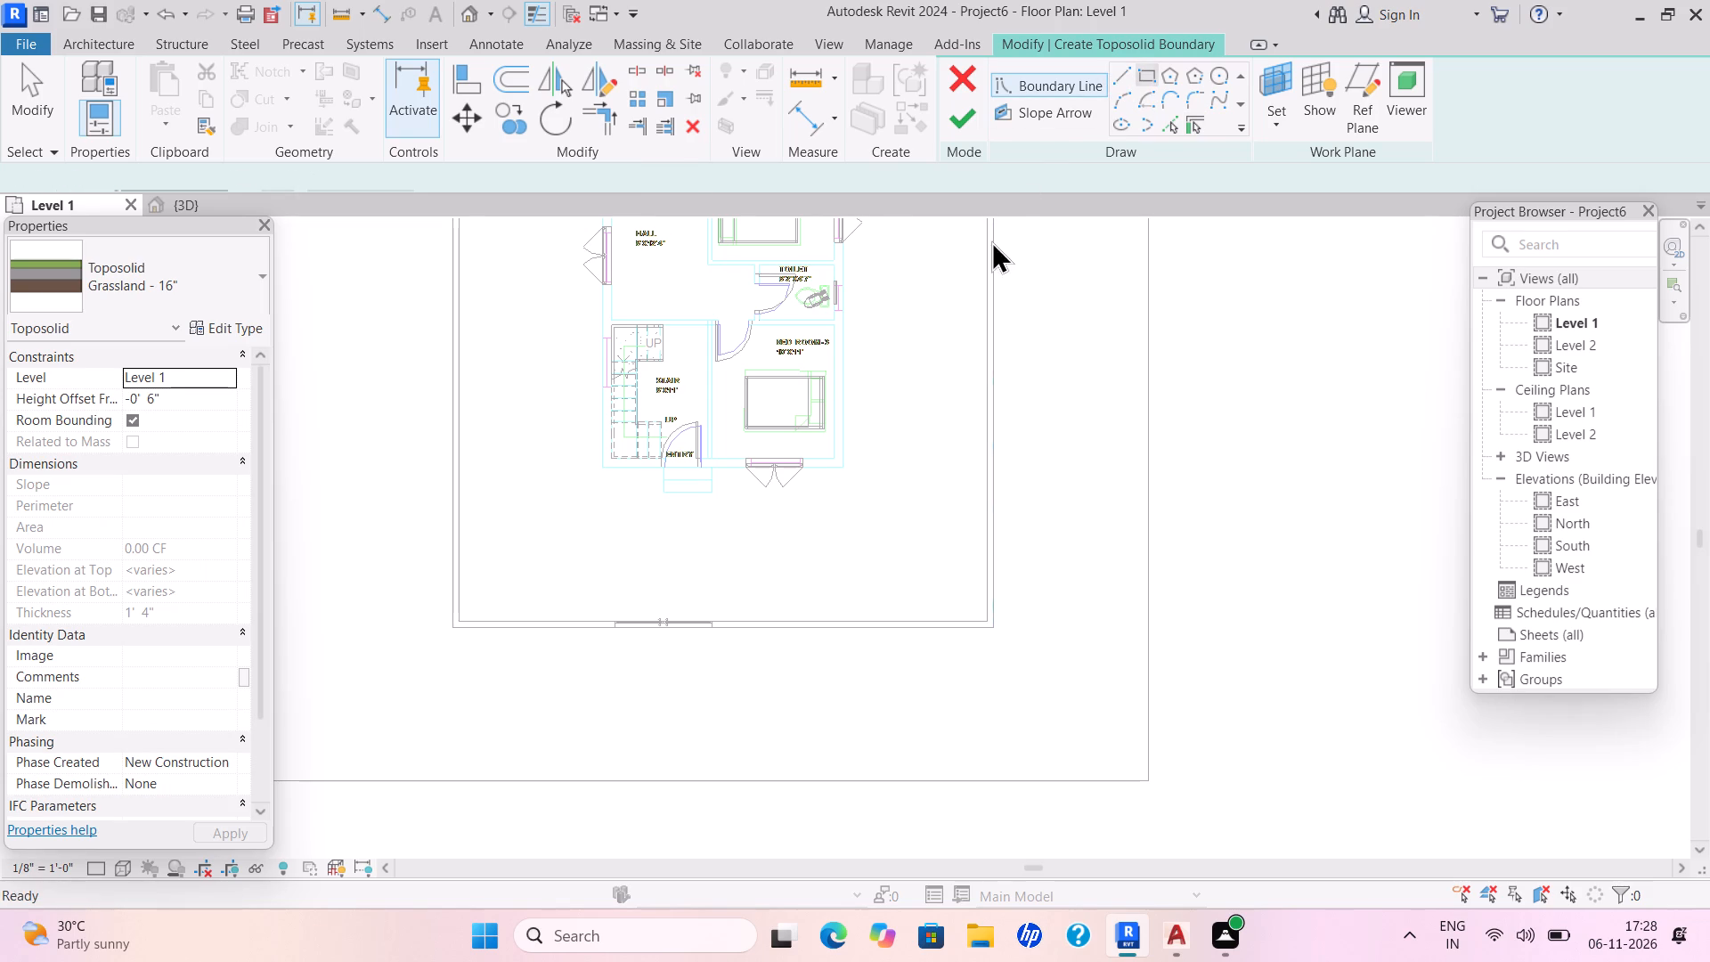
pyautogui.moveTo(571, 543); pyautogui.dragTo(778, 404, button='middle')
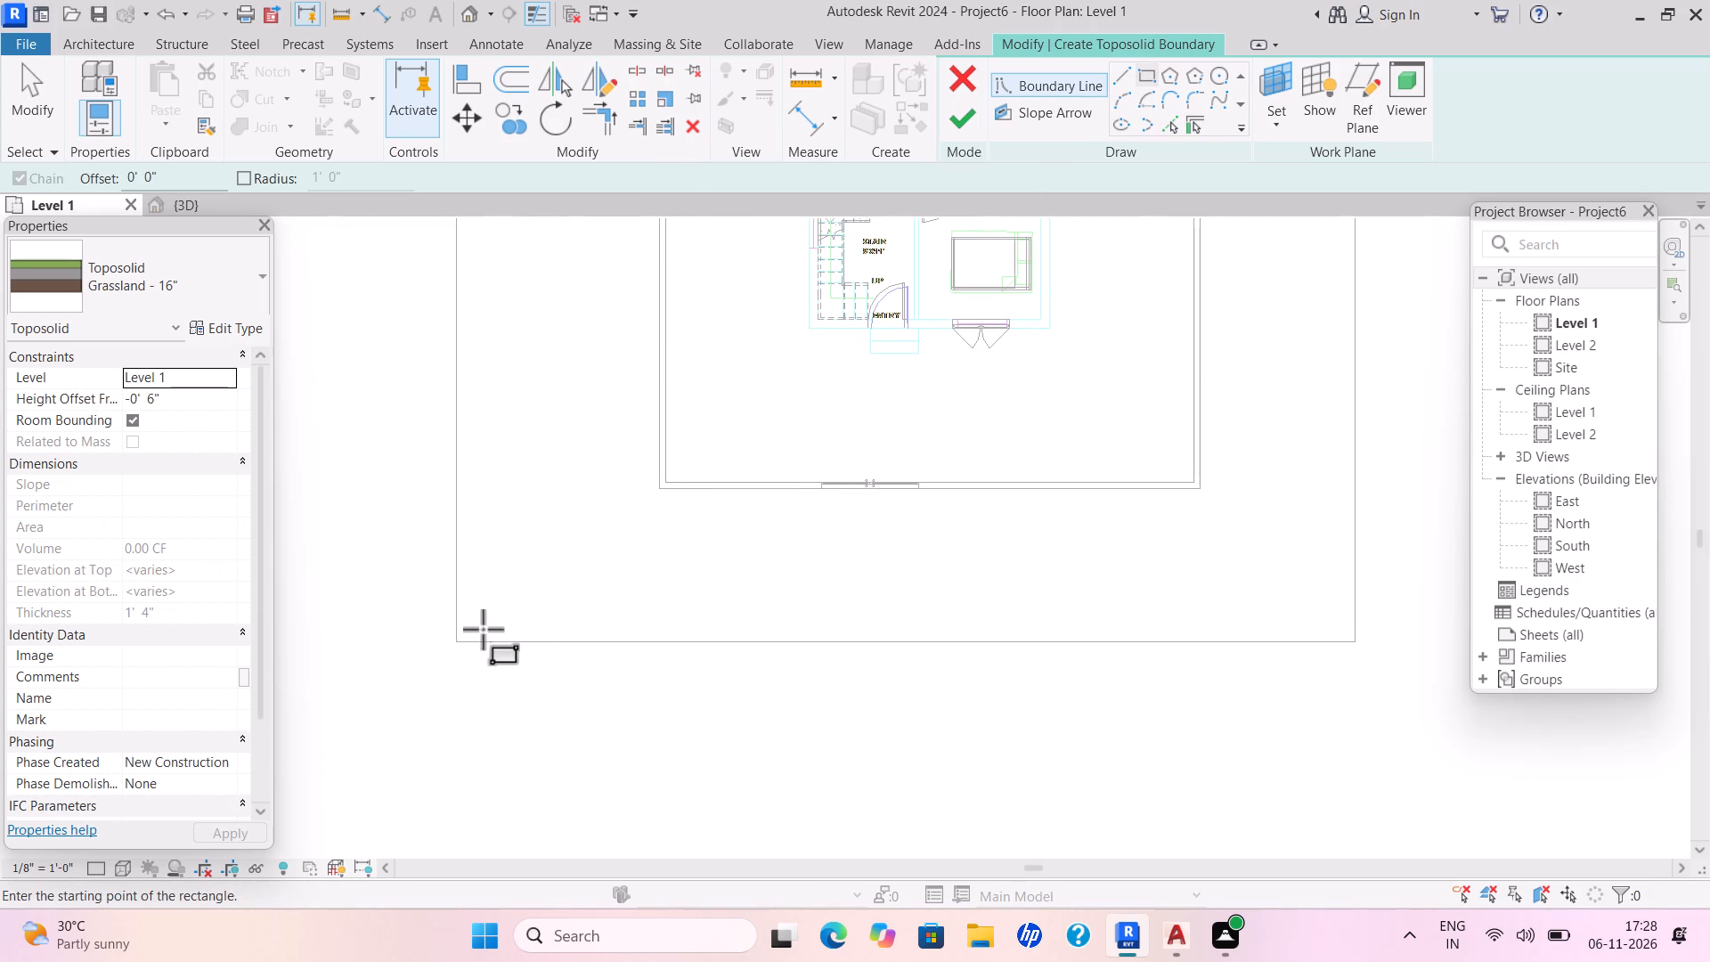
pyautogui.moveTo(458, 639); pyautogui.dragTo(472, 638)
pyautogui.moveTo(1131, 507); pyautogui.dragTo(797, 516, button='middle')
pyautogui.scroll(2, 1122, 511)
pyautogui.scroll(-1, 1033, 515)
pyautogui.scroll(2, 1004, 515)
pyautogui.scroll(-1, 797, 516)
pyautogui.scroll(1, 797, 516)
pyautogui.scroll(-1, 797, 516)
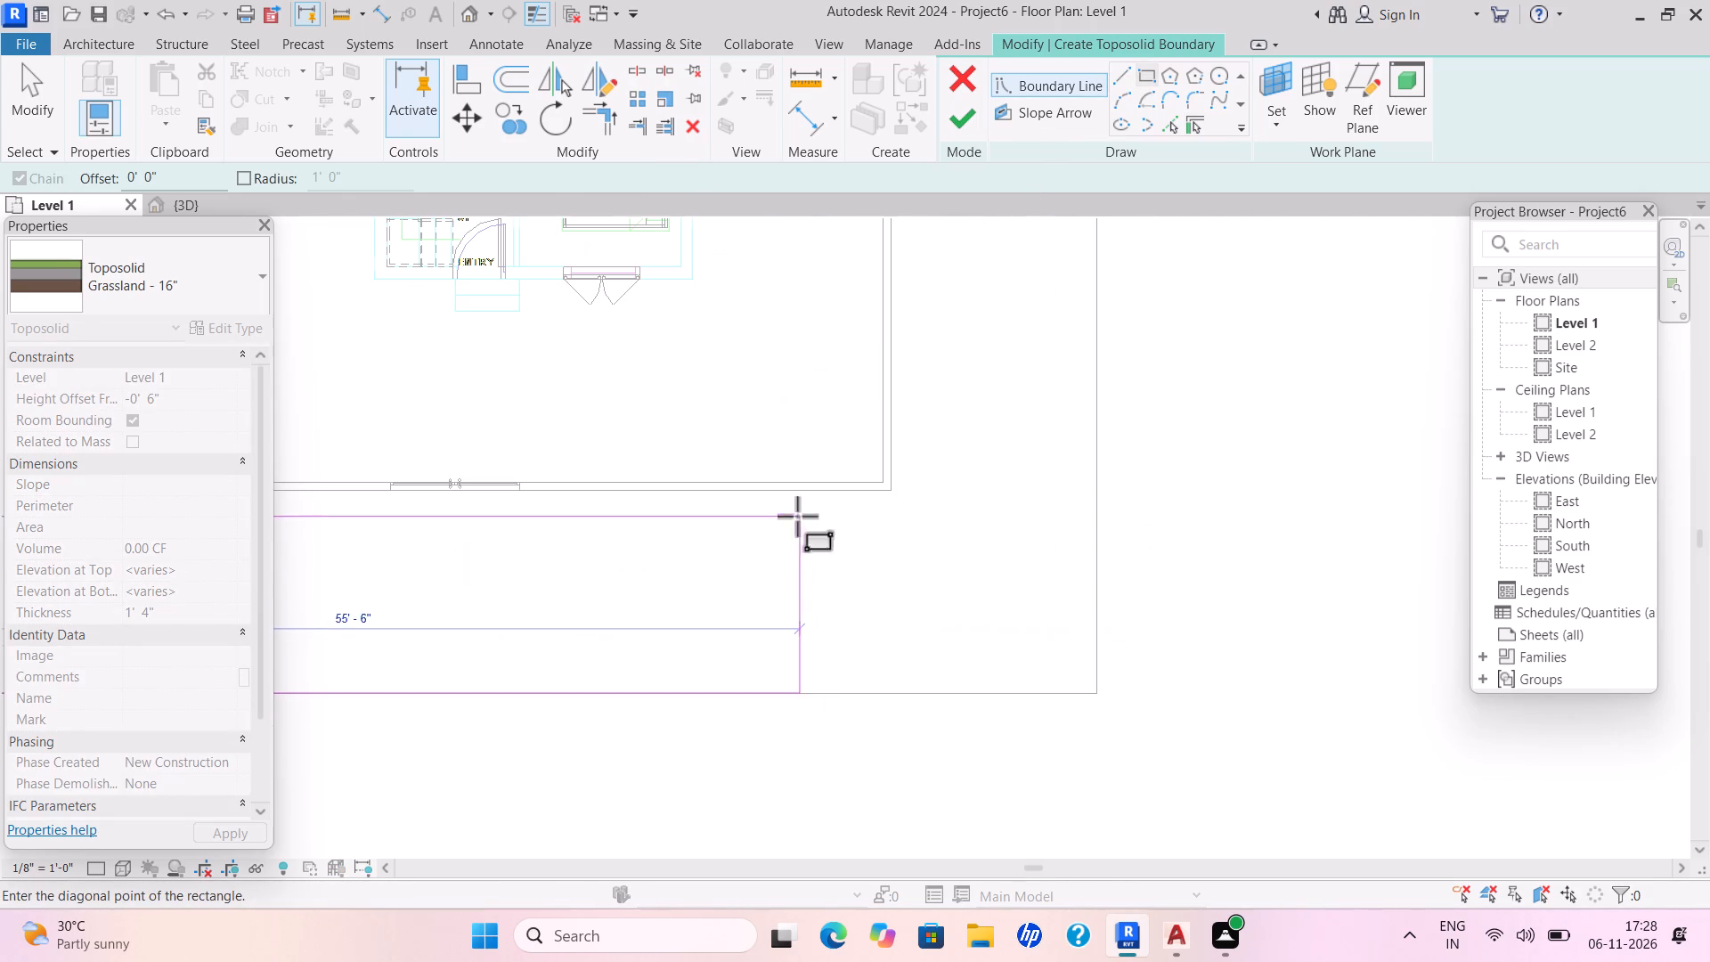
pyautogui.click(1096, 515)
# Sketch a second rectangular strip along the grassland's east edge, from the gate-side strip to the grassland's far corner.
pyautogui.scroll(1, 1235, 435)
pyautogui.scroll(-1, 1235, 435)
pyautogui.scroll(1, 1235, 435)
pyautogui.scroll(-1, 1235, 435)
pyautogui.moveTo(1235, 436); pyautogui.dragTo(1118, 538, button='middle')
pyautogui.scroll(1, 1160, 508)
pyautogui.scroll(-1, 1153, 512)
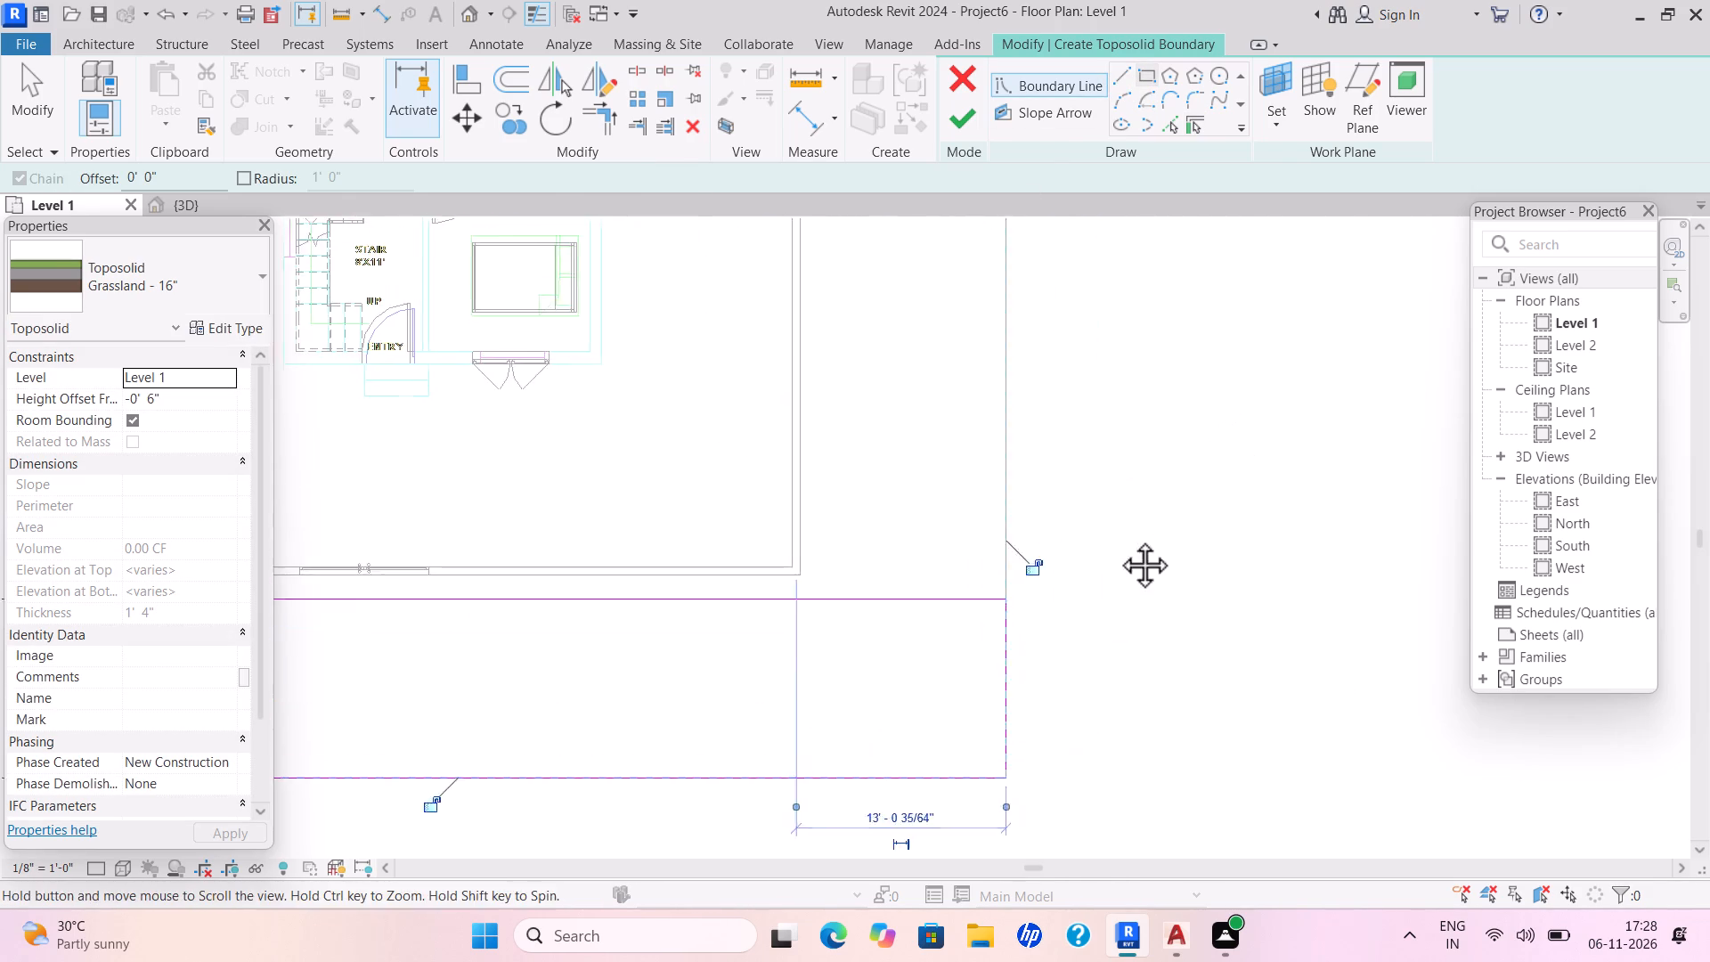
pyautogui.moveTo(1118, 538); pyautogui.dragTo(1116, 539, button='middle')
pyautogui.scroll(-1, 1118, 538)
pyautogui.scroll(1, 1110, 522)
pyautogui.scroll(-1, 1108, 514)
pyautogui.click(1150, 71)
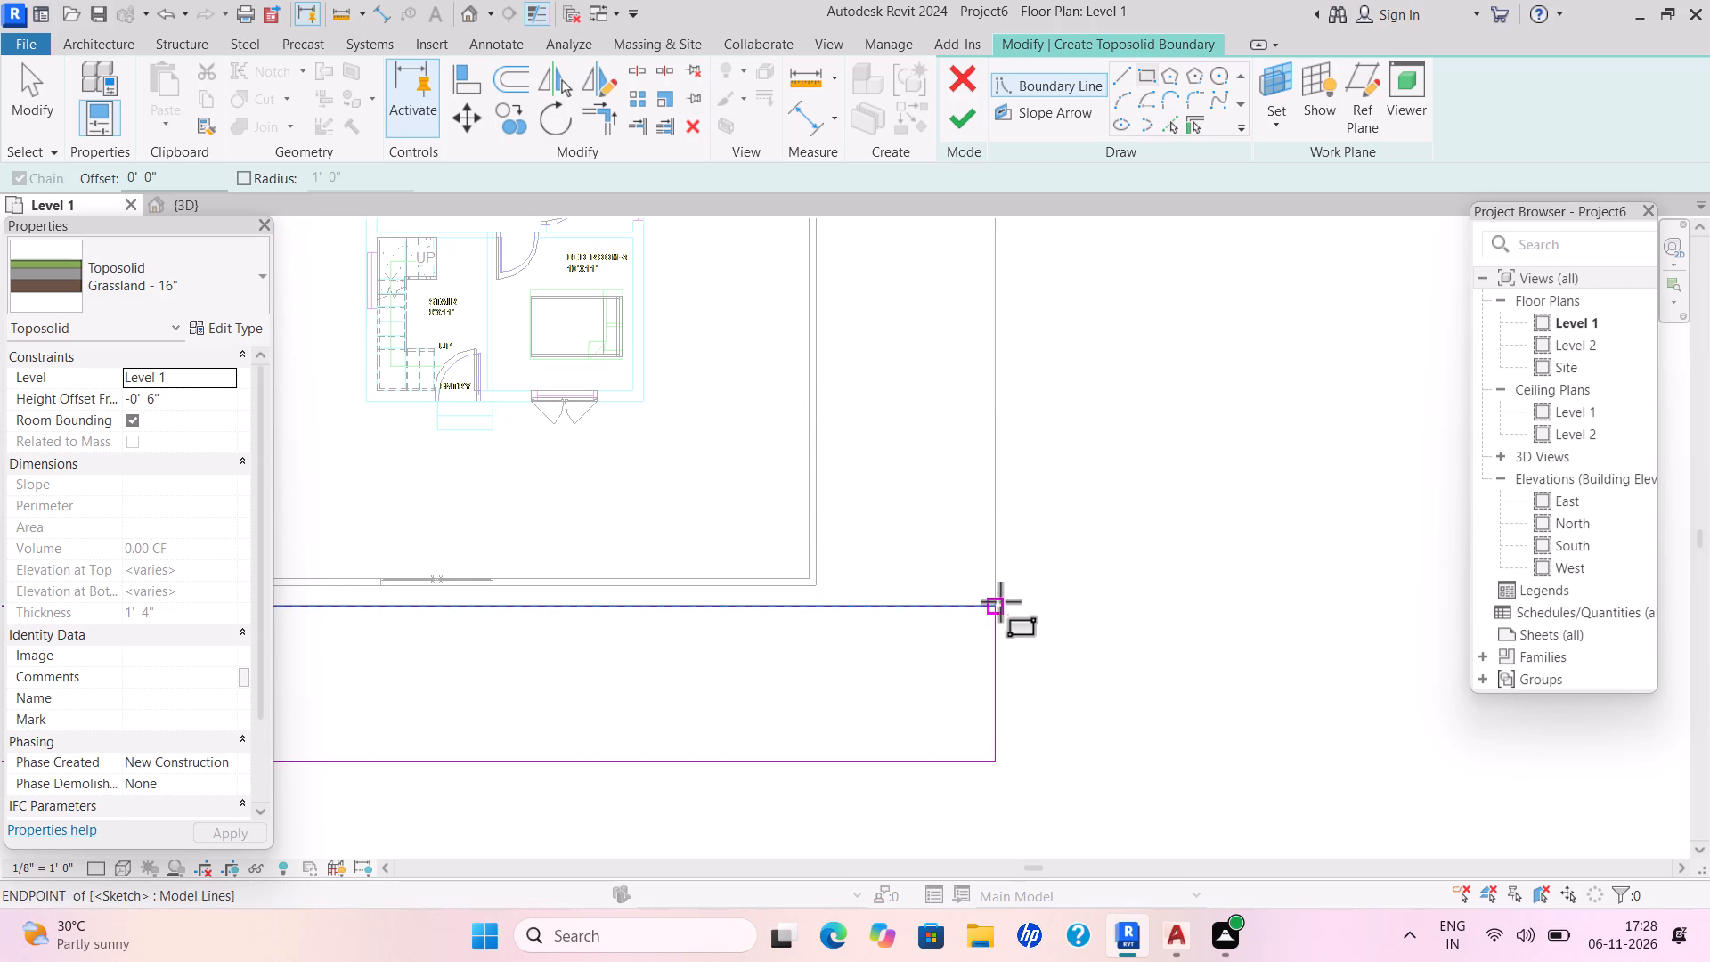
pyautogui.moveTo(1000, 601); pyautogui.dragTo(996, 586)
pyautogui.scroll(3, 915, 363)
pyautogui.moveTo(908, 374); pyautogui.dragTo(851, 549, button='middle')
pyautogui.scroll(-1, 851, 548)
pyautogui.scroll(2, 851, 549)
pyautogui.scroll(-1, 859, 531)
pyautogui.scroll(-1, 794, 301)
pyautogui.scroll(2, 794, 301)
pyautogui.moveTo(794, 311); pyautogui.dragTo(793, 527, button='middle')
pyautogui.moveTo(801, 306); pyautogui.dragTo(804, 504, button='middle')
pyautogui.moveTo(807, 341); pyautogui.dragTo(799, 561, button='middle')
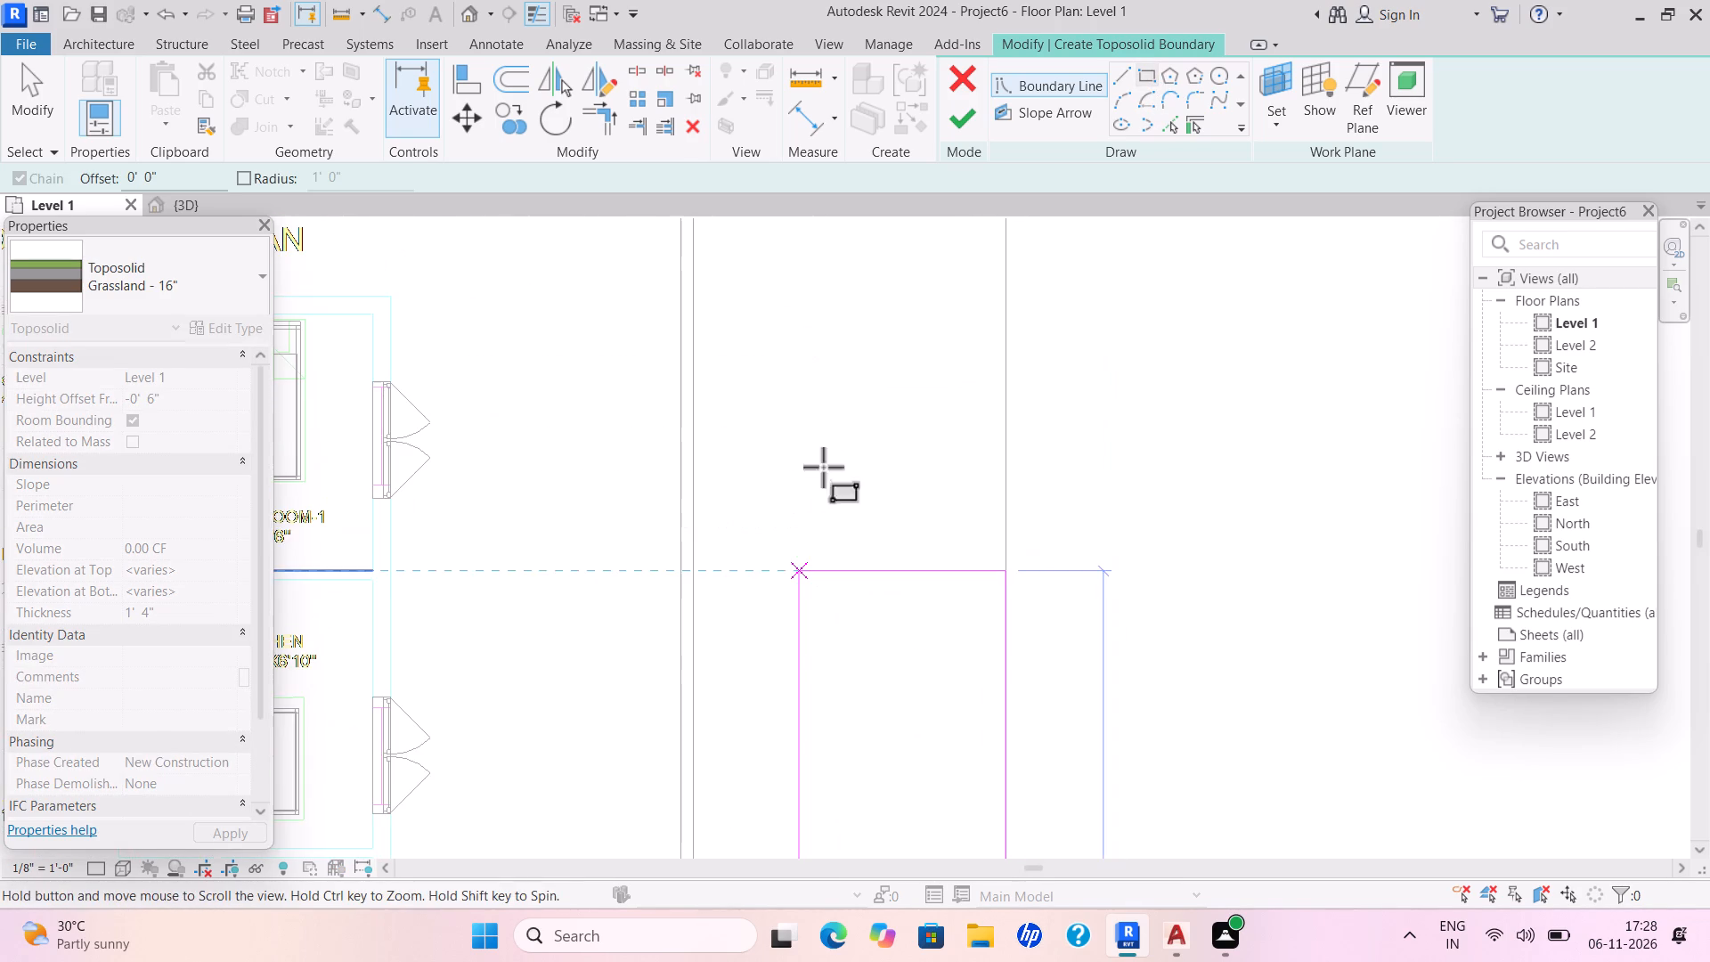
pyautogui.moveTo(815, 368); pyautogui.dragTo(796, 555, button='middle')
pyautogui.moveTo(791, 372); pyautogui.dragTo(789, 560, button='middle')
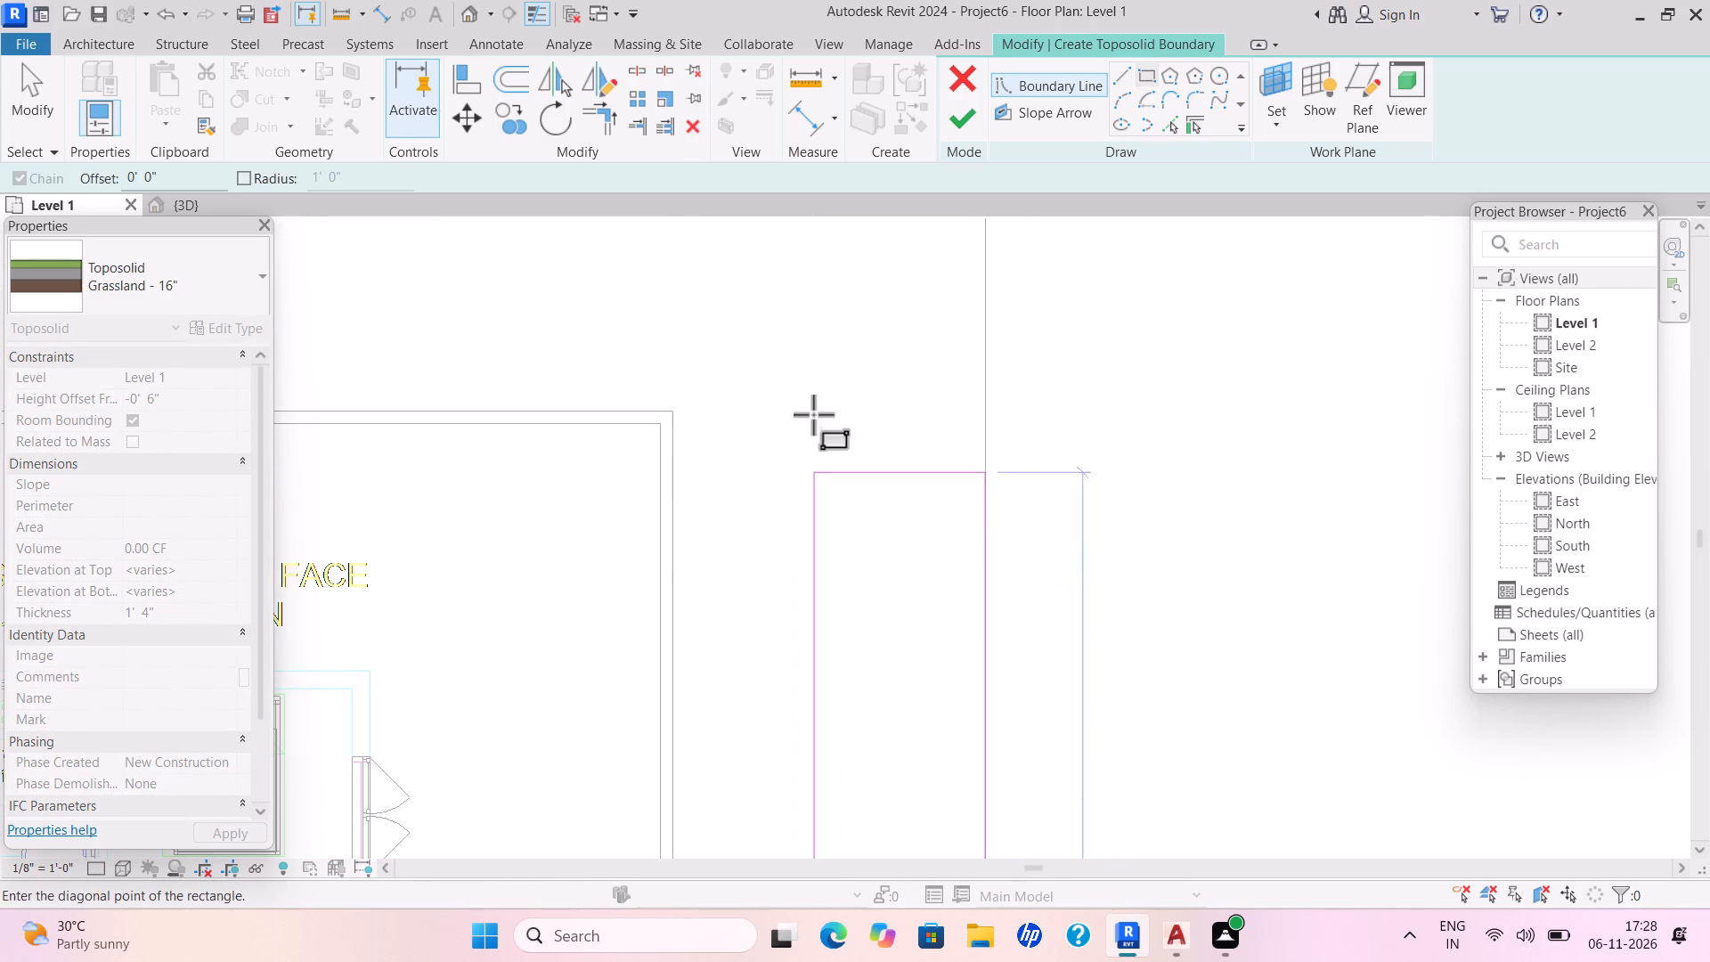
pyautogui.moveTo(800, 372); pyautogui.dragTo(792, 591, button='middle')
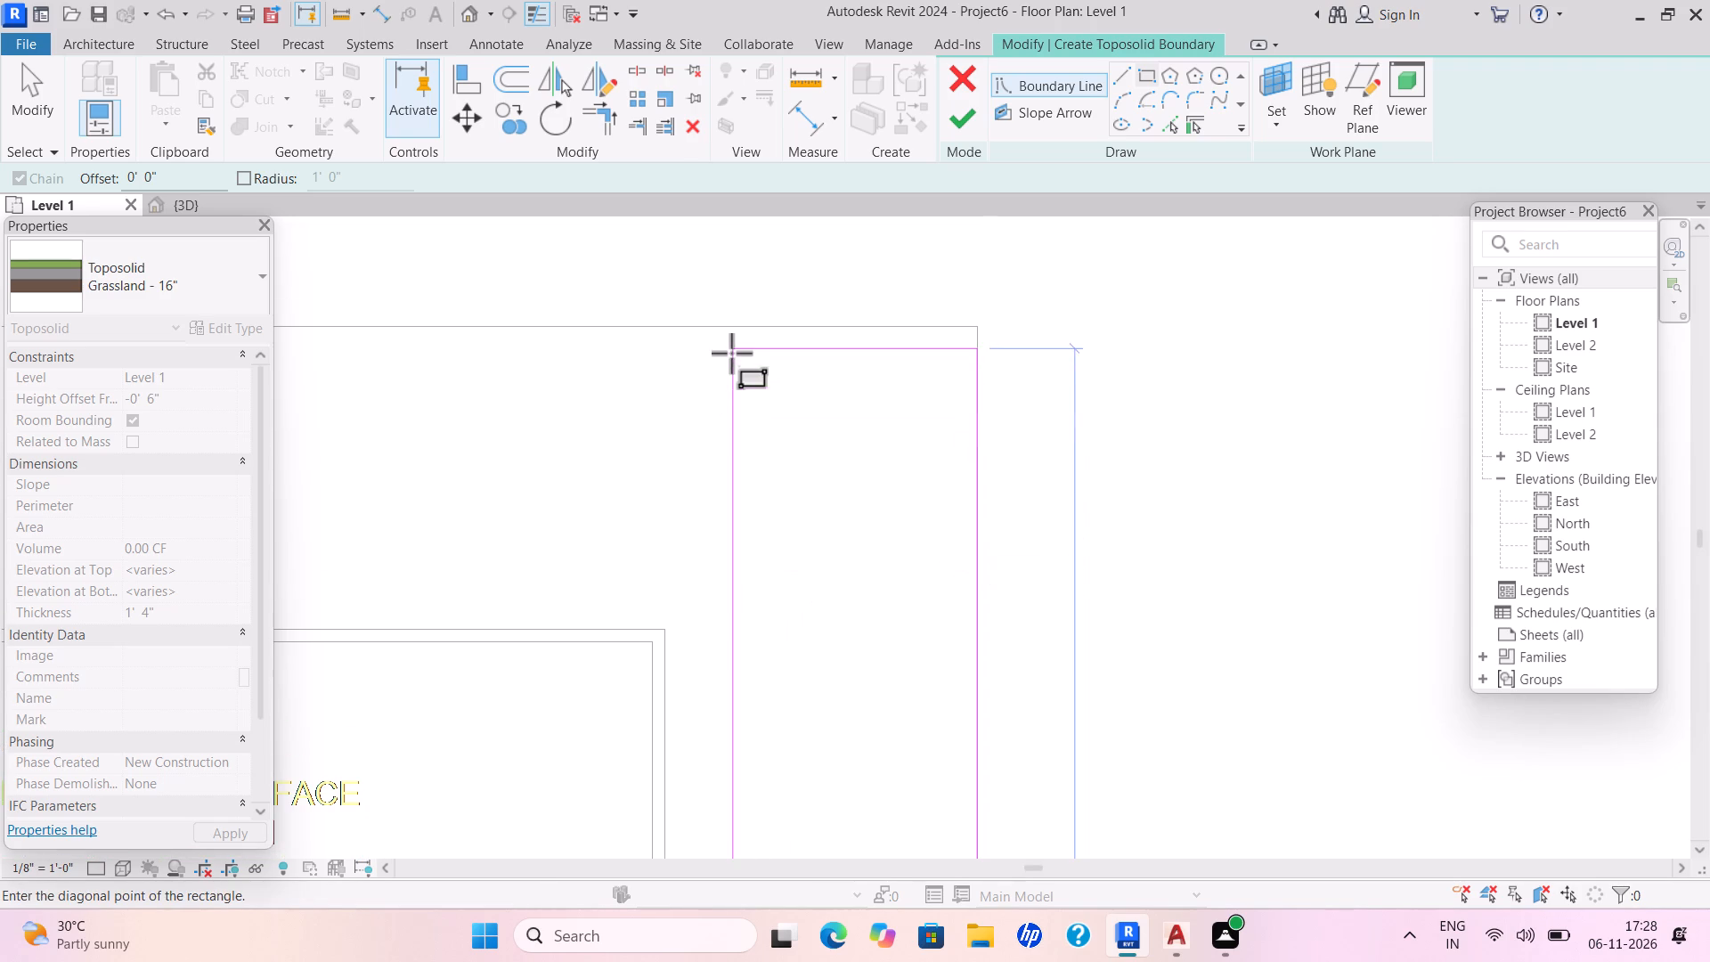
pyautogui.click(749, 329)
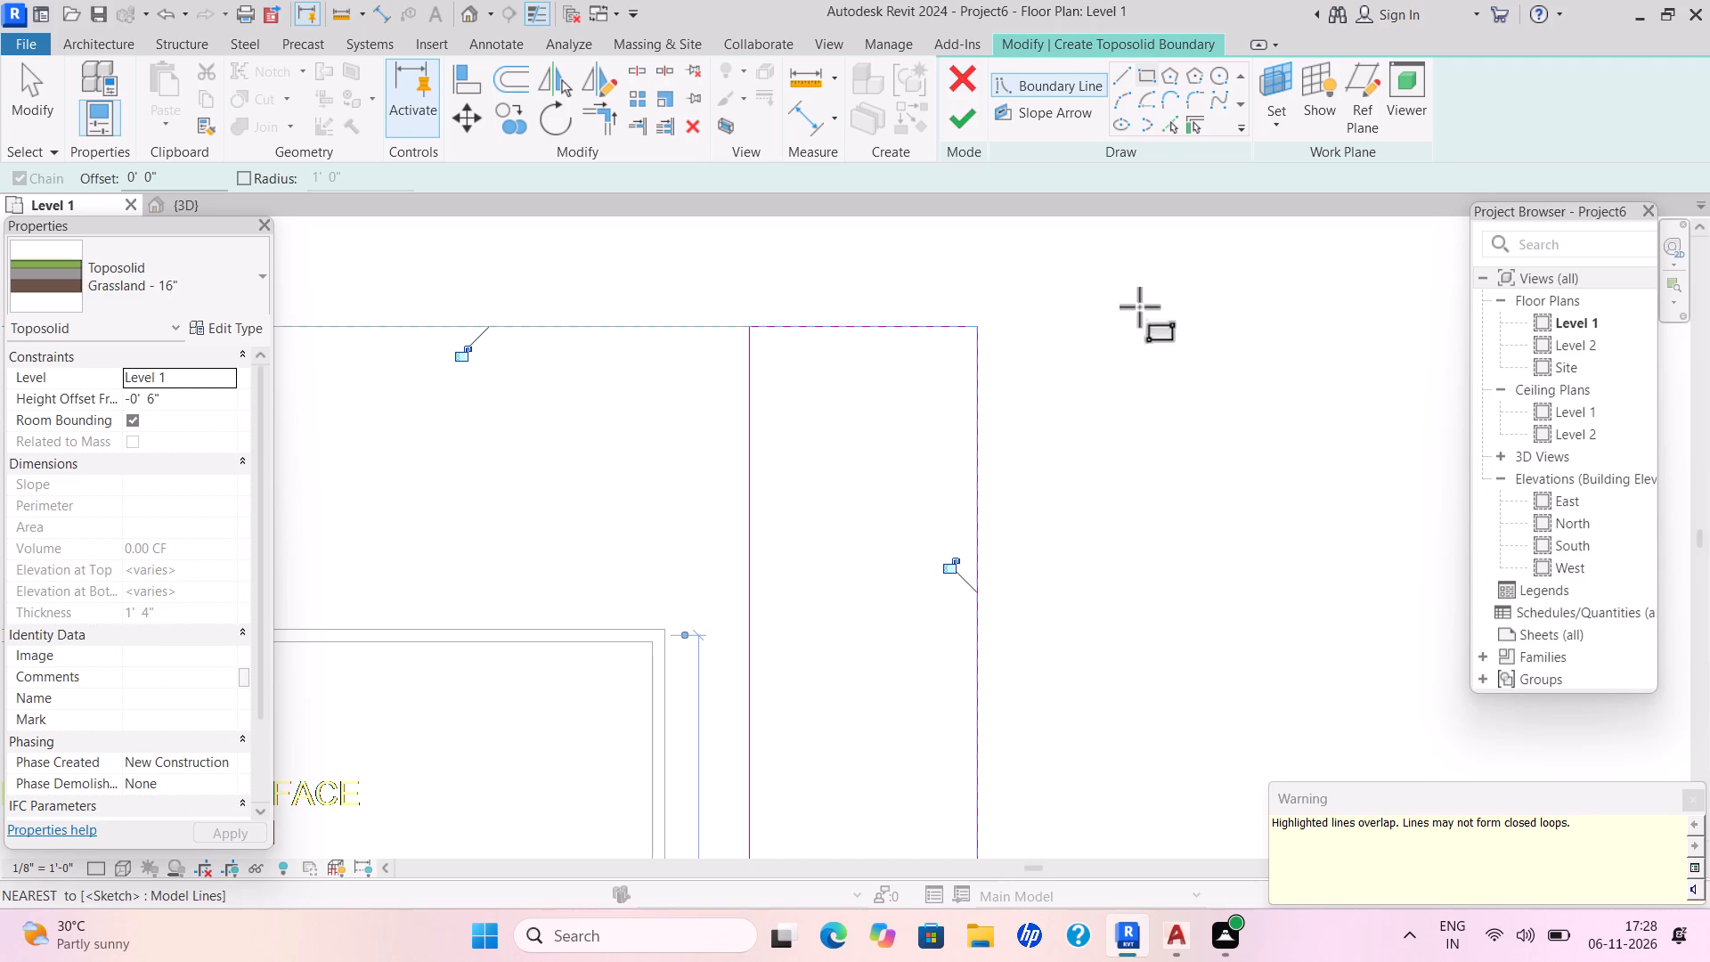
pyautogui.scroll(-1, 934, 599)
pyautogui.moveTo(955, 558); pyautogui.dragTo(1014, 296, button='middle')
pyautogui.scroll(-1, 1018, 300)
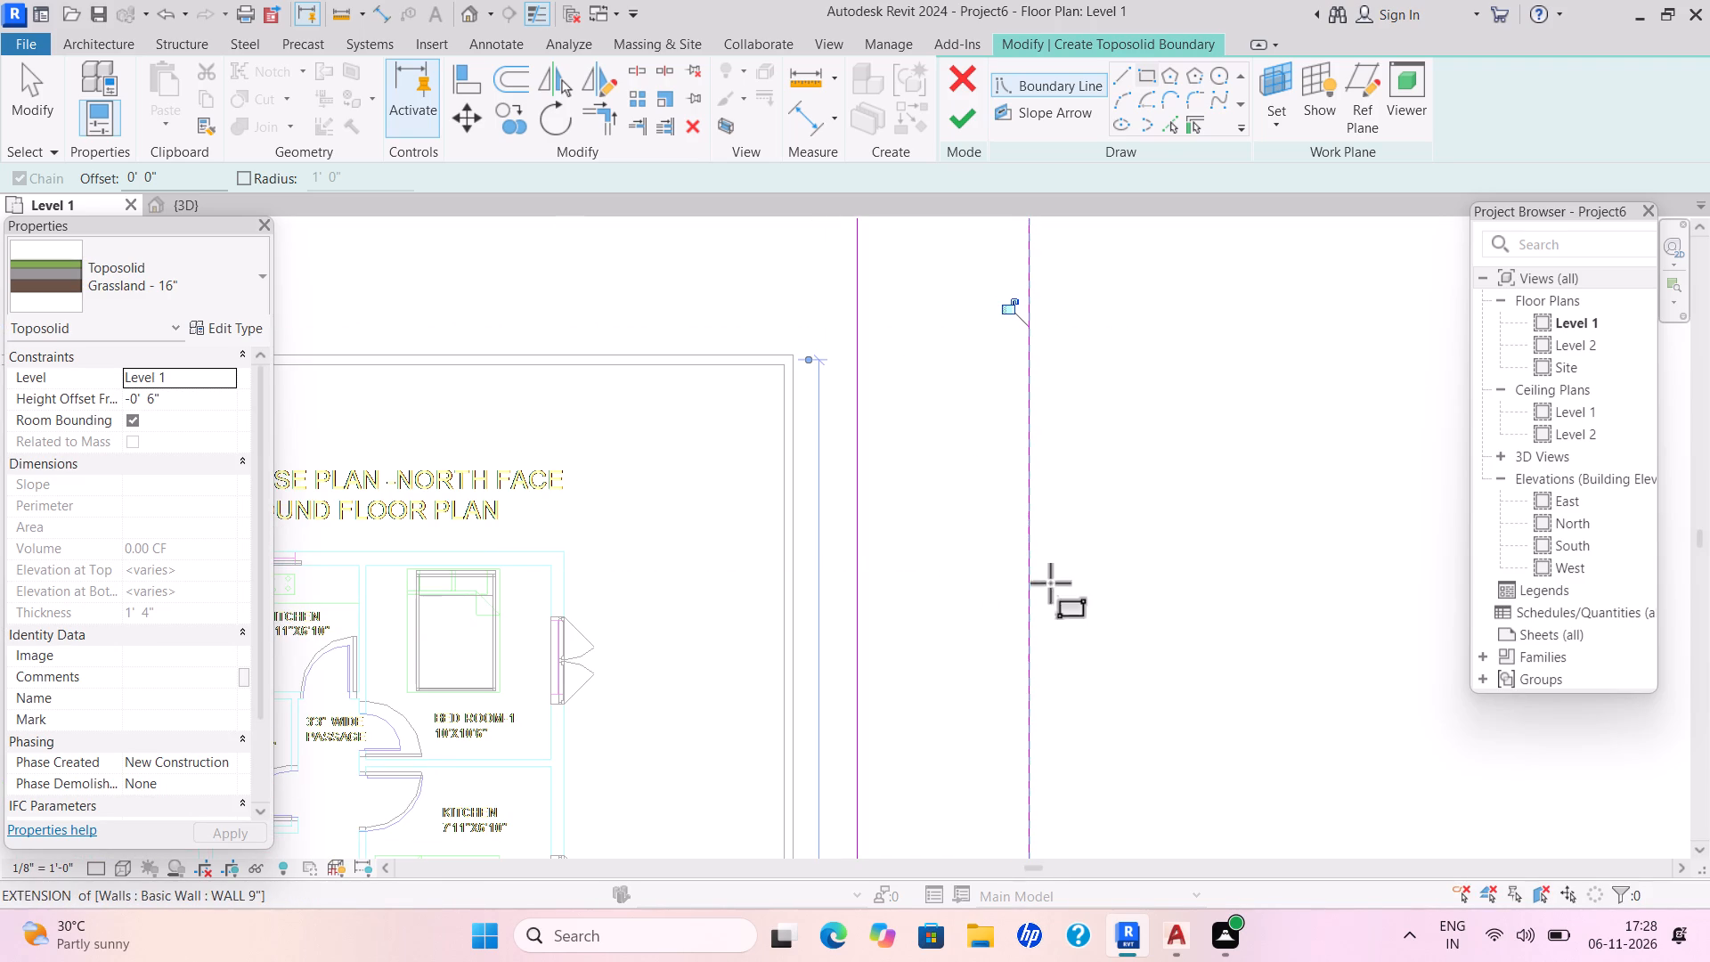
pyautogui.press('Escape')
pyautogui.moveTo(1000, 655); pyautogui.dragTo(826, 217, button='middle')
pyautogui.moveTo(769, 694); pyautogui.dragTo(757, 356, button='middle')
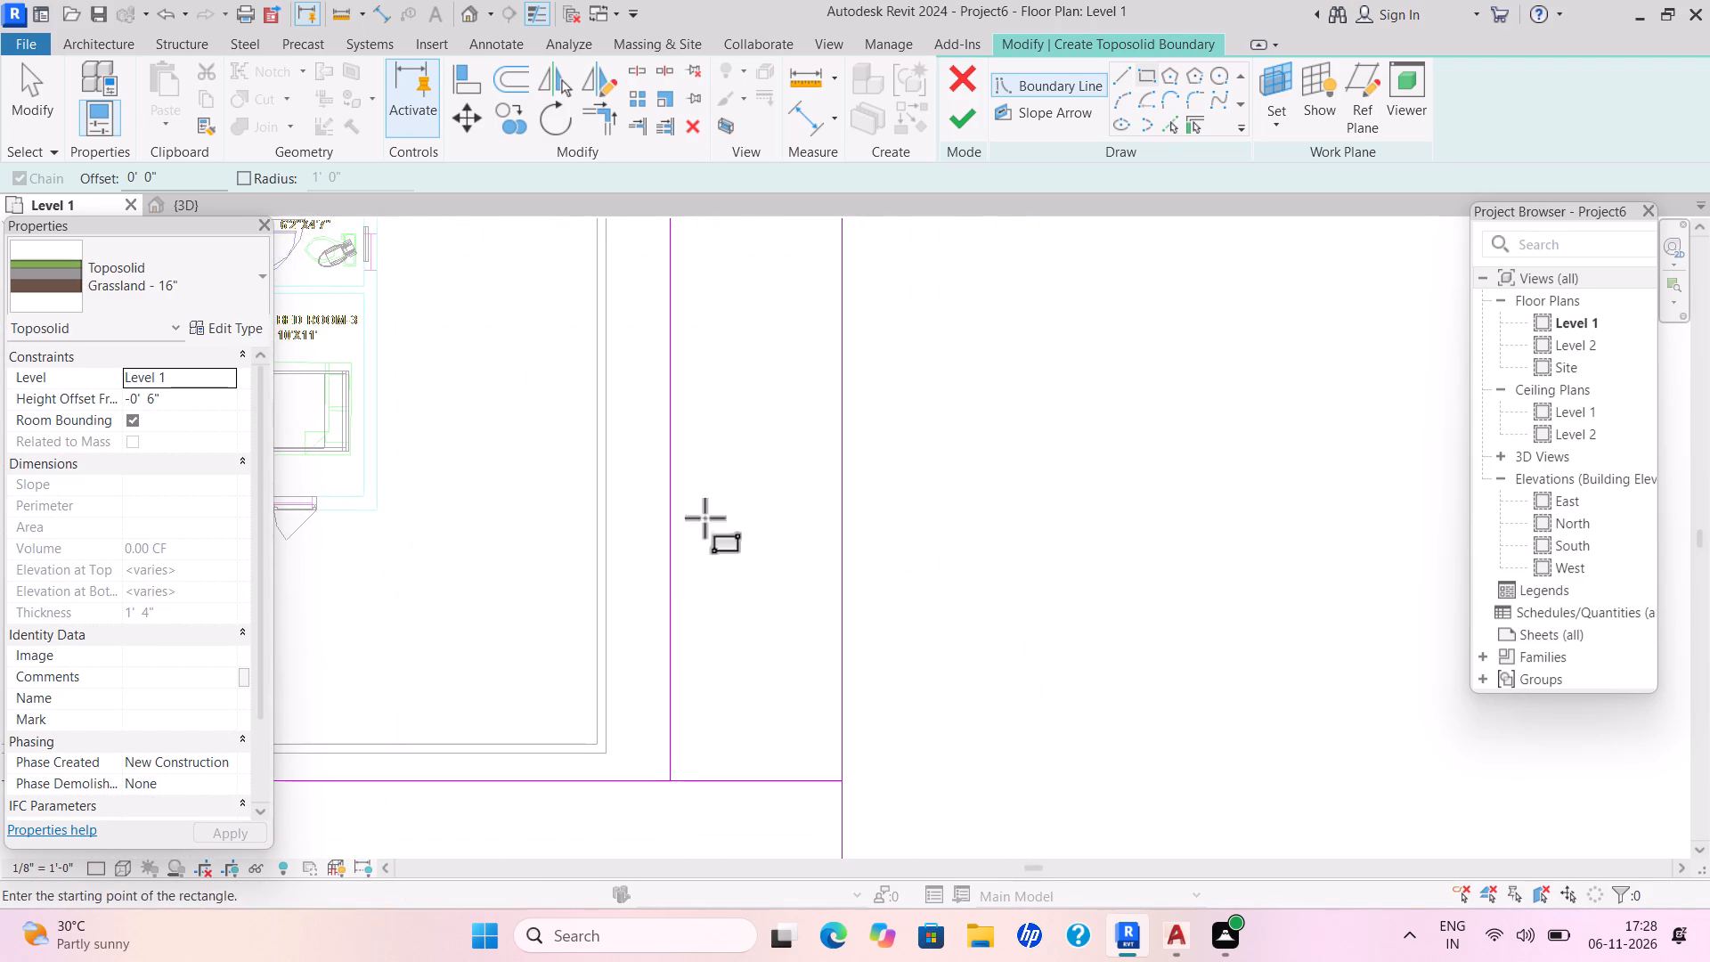
pyautogui.moveTo(660, 650); pyautogui.dragTo(712, 438, button='middle')
pyautogui.press('Escape')
pyautogui.press('Escape')
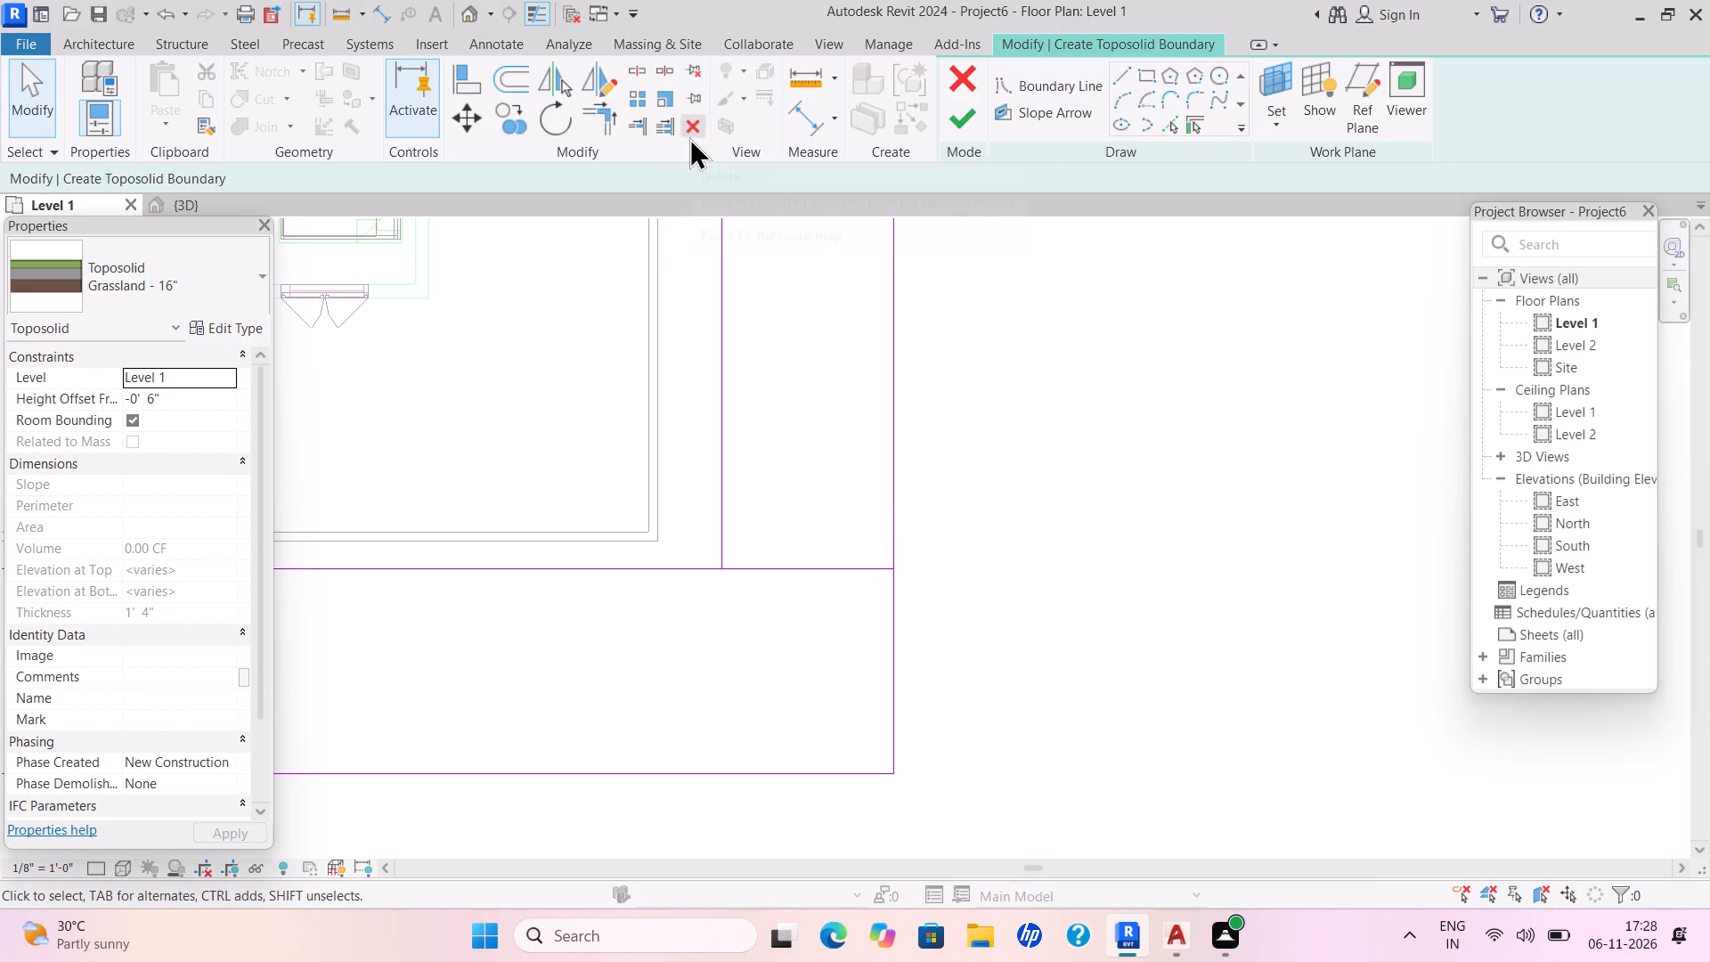
# Merge the two strips into one L-shaped boundary by trimming their inner lines to a corner and deleting the leftover segment.
pyautogui.click(598, 130)
pyautogui.click(696, 567)
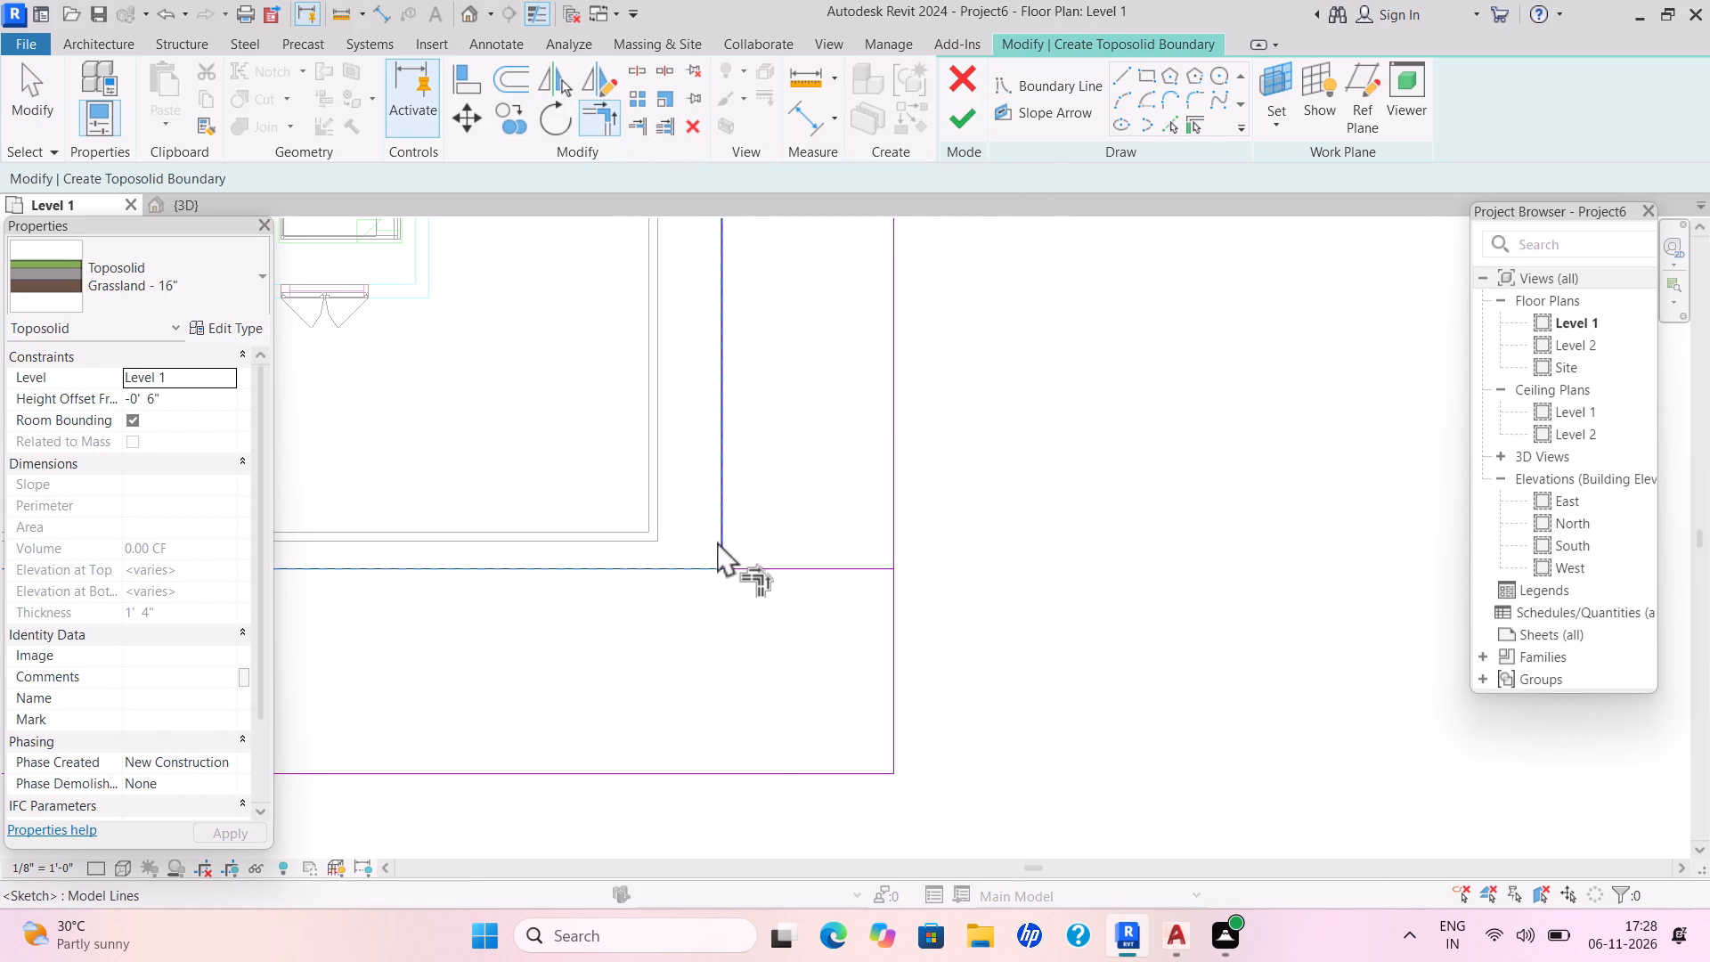
pyautogui.doubleClick(717, 541)
pyautogui.tripleClick(792, 569)
pyautogui.click(792, 568)
pyautogui.press('Delete')
pyautogui.doubleClick(792, 568)
pyautogui.press('Delete')
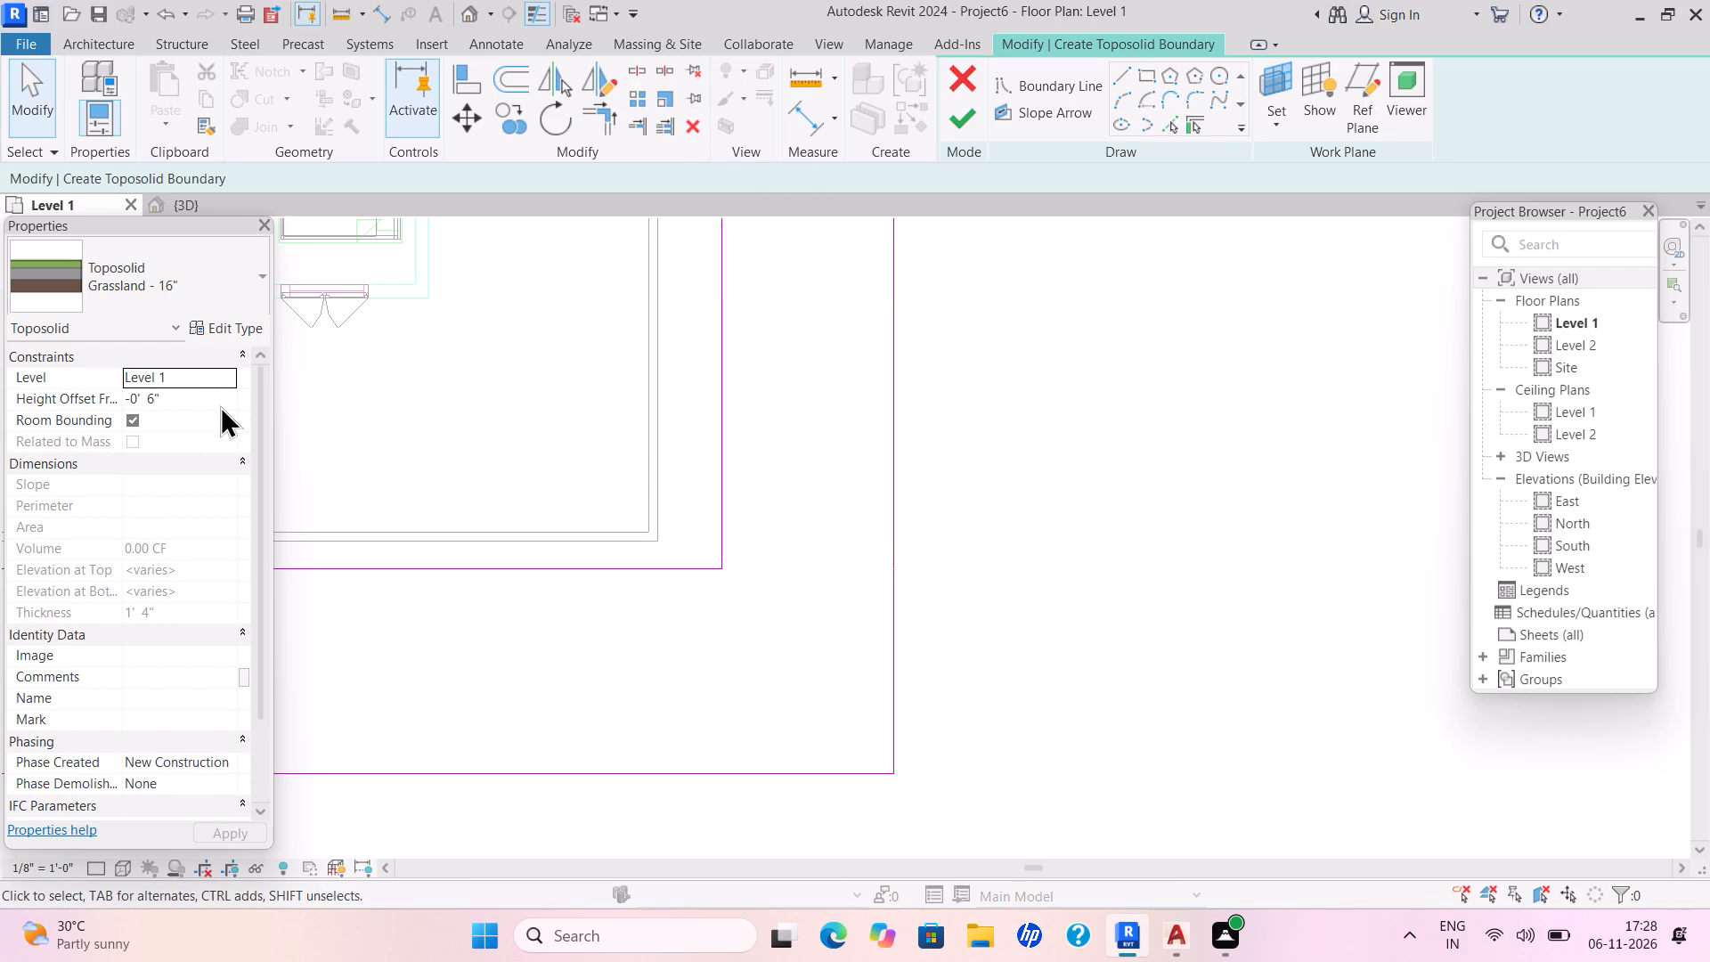
# Set the L-shaped Grassland - 16" toposolid's height offset from Level 1 to 0' and finish the boundary sketch.
pyautogui.moveTo(176, 397); pyautogui.dragTo(178, 411)
pyautogui.press('BackSpace')
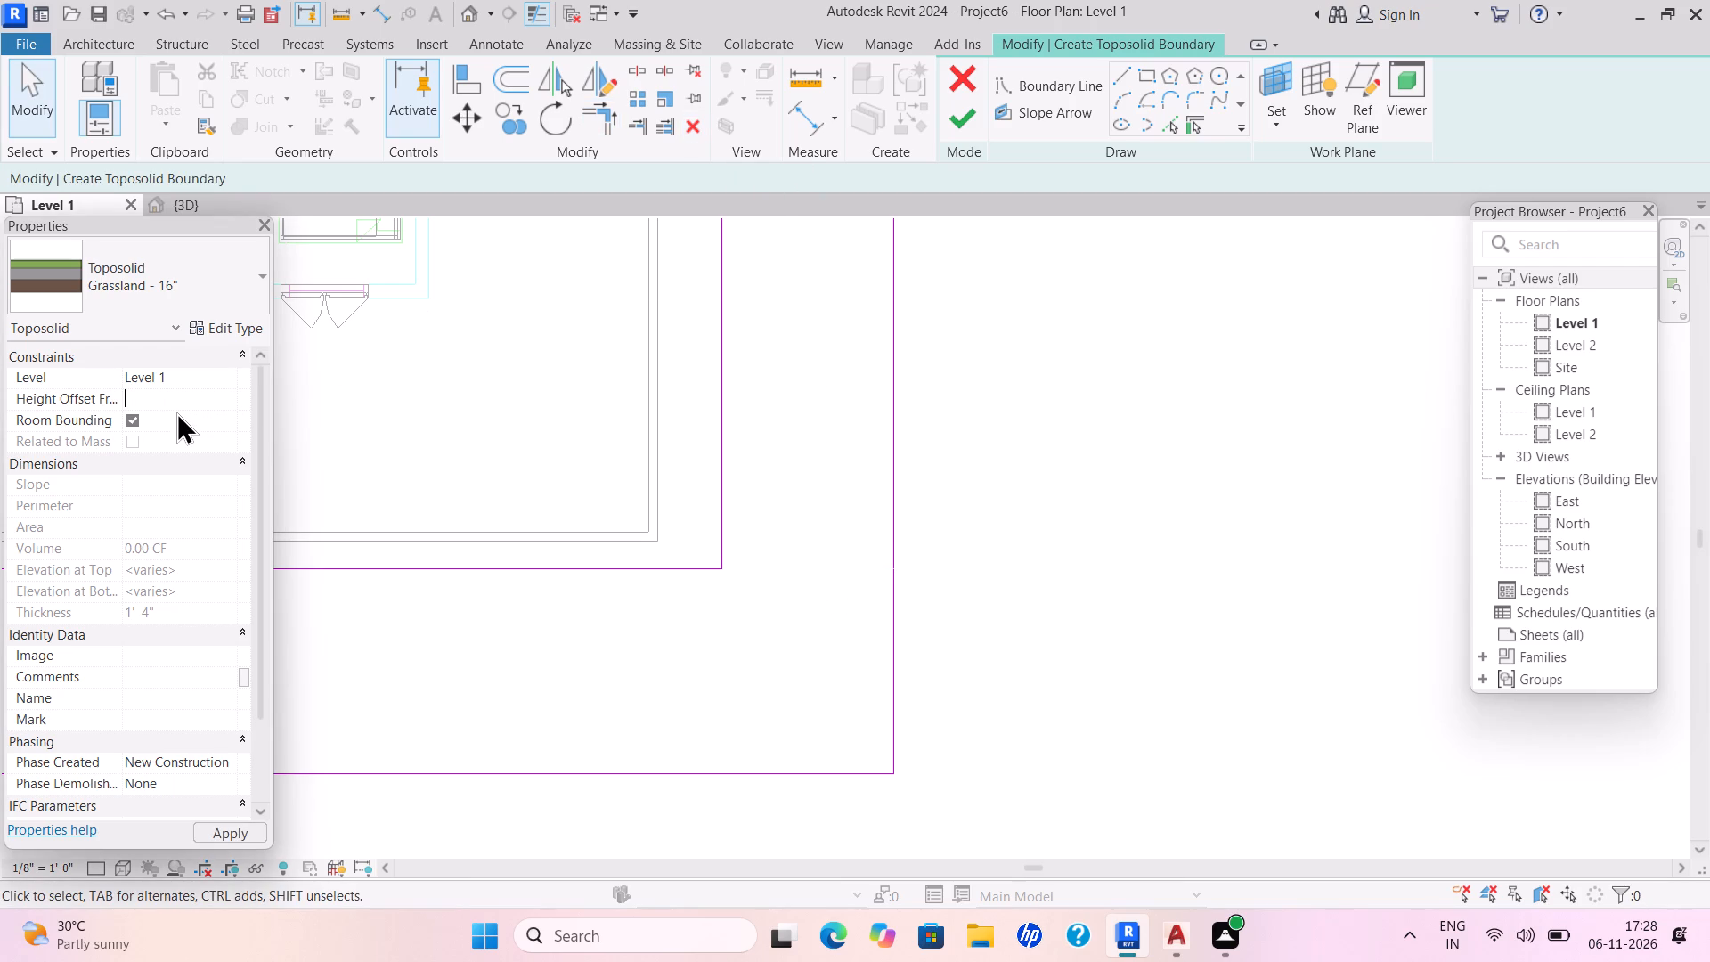
pyautogui.write("0'")
pyautogui.press('Return')
pyautogui.click(957, 112)
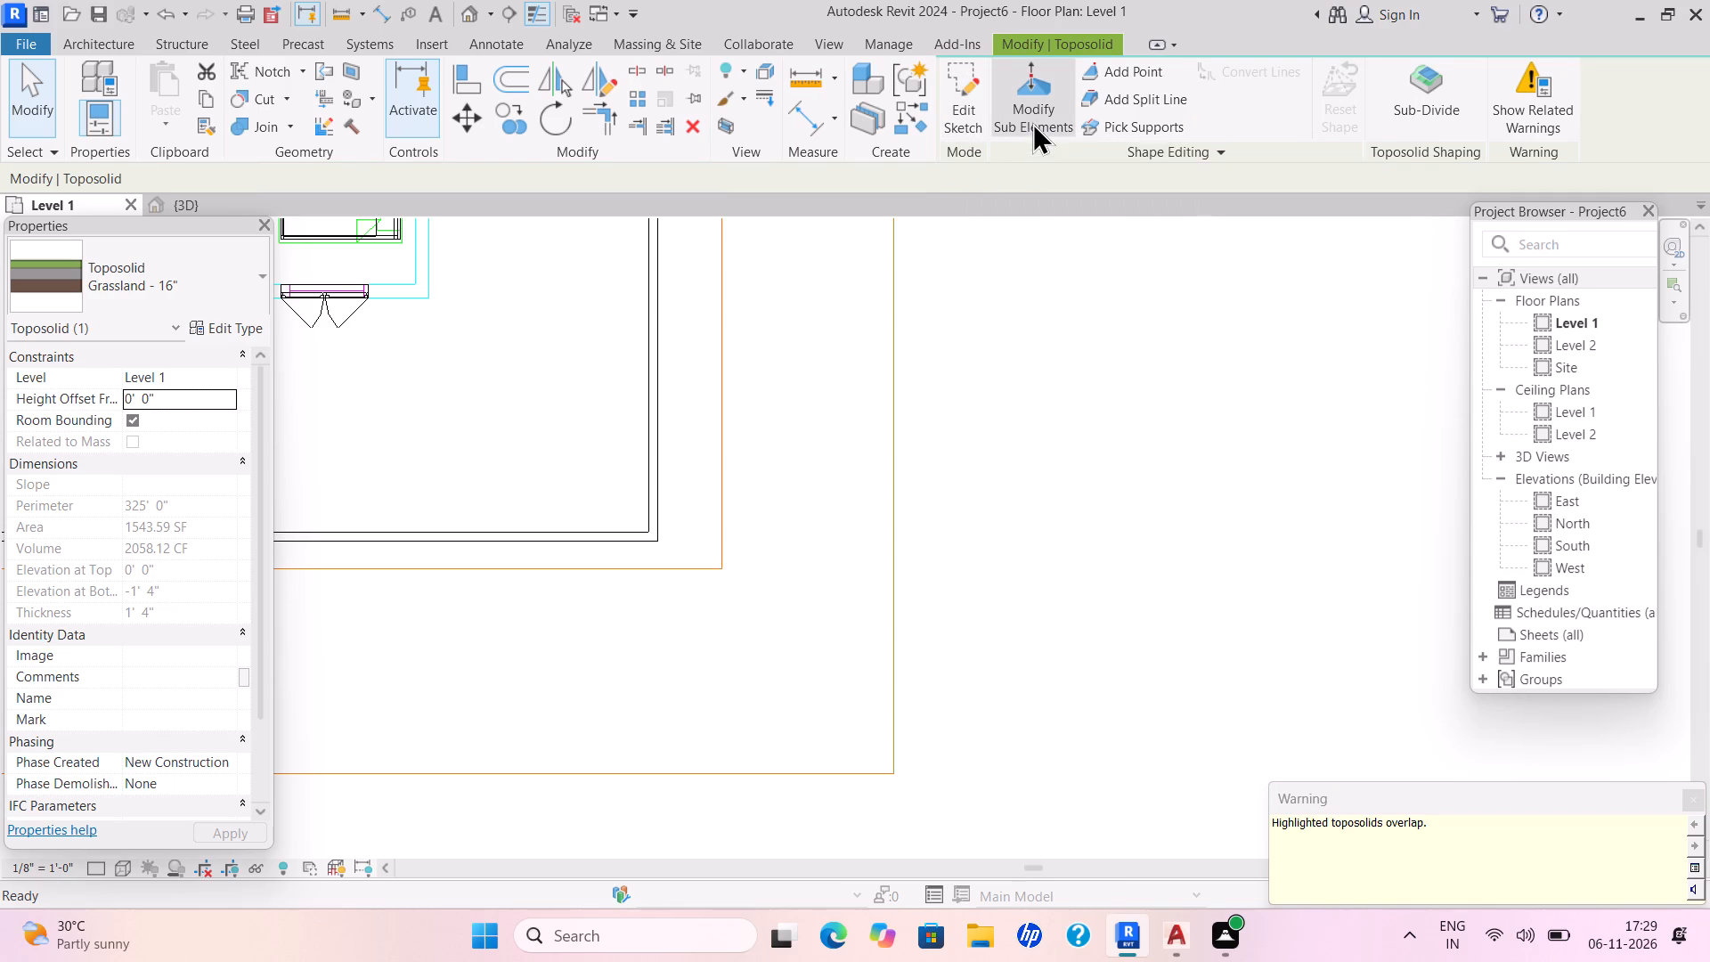
pyautogui.press('Escape')
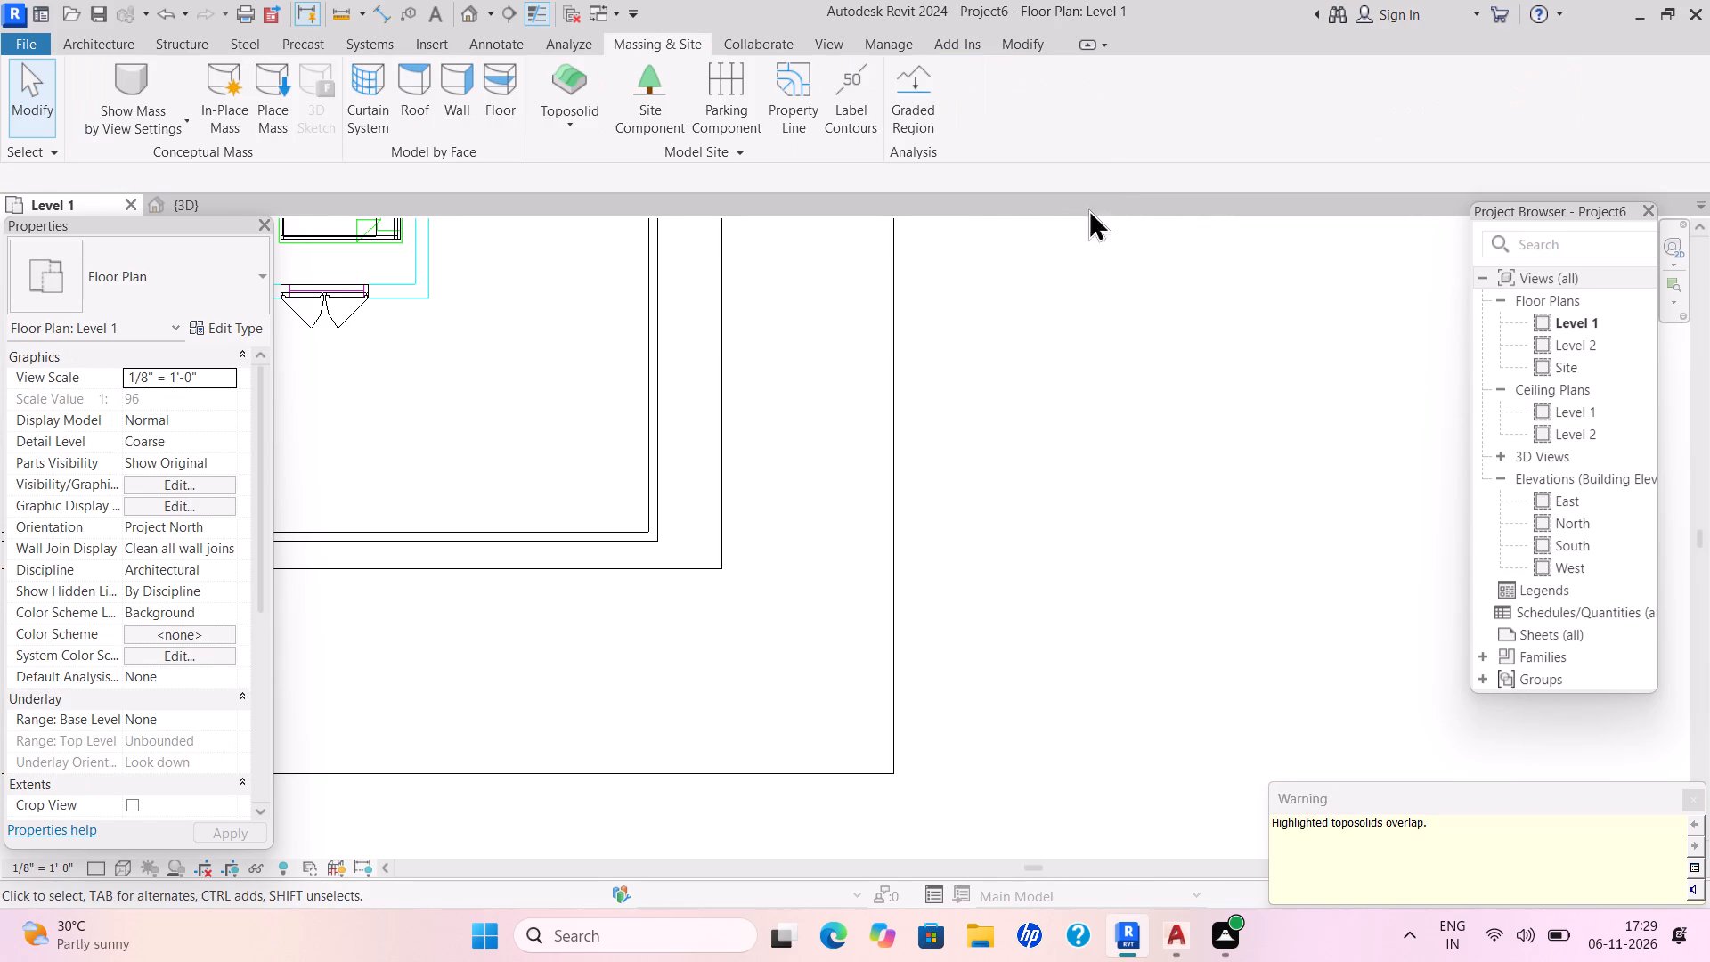
pyautogui.press('Escape')
# Switch to the 3D view of the house and its surrounding toposolids.
pyautogui.click(195, 204)
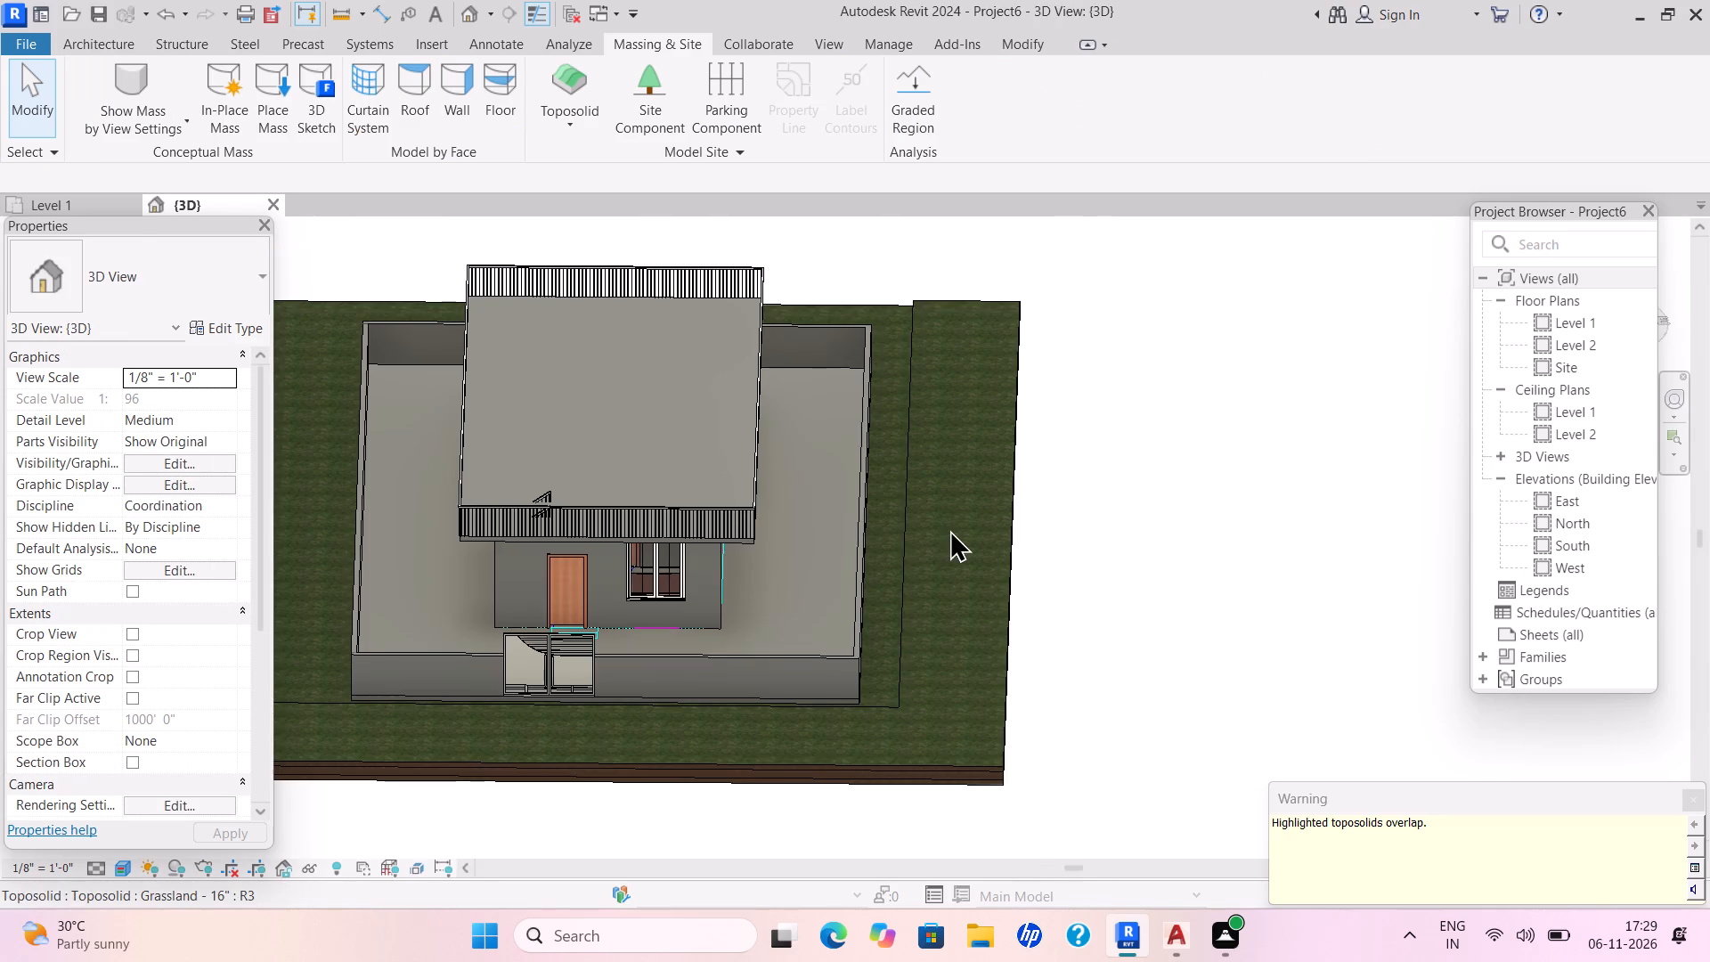
pyautogui.press('Escape')
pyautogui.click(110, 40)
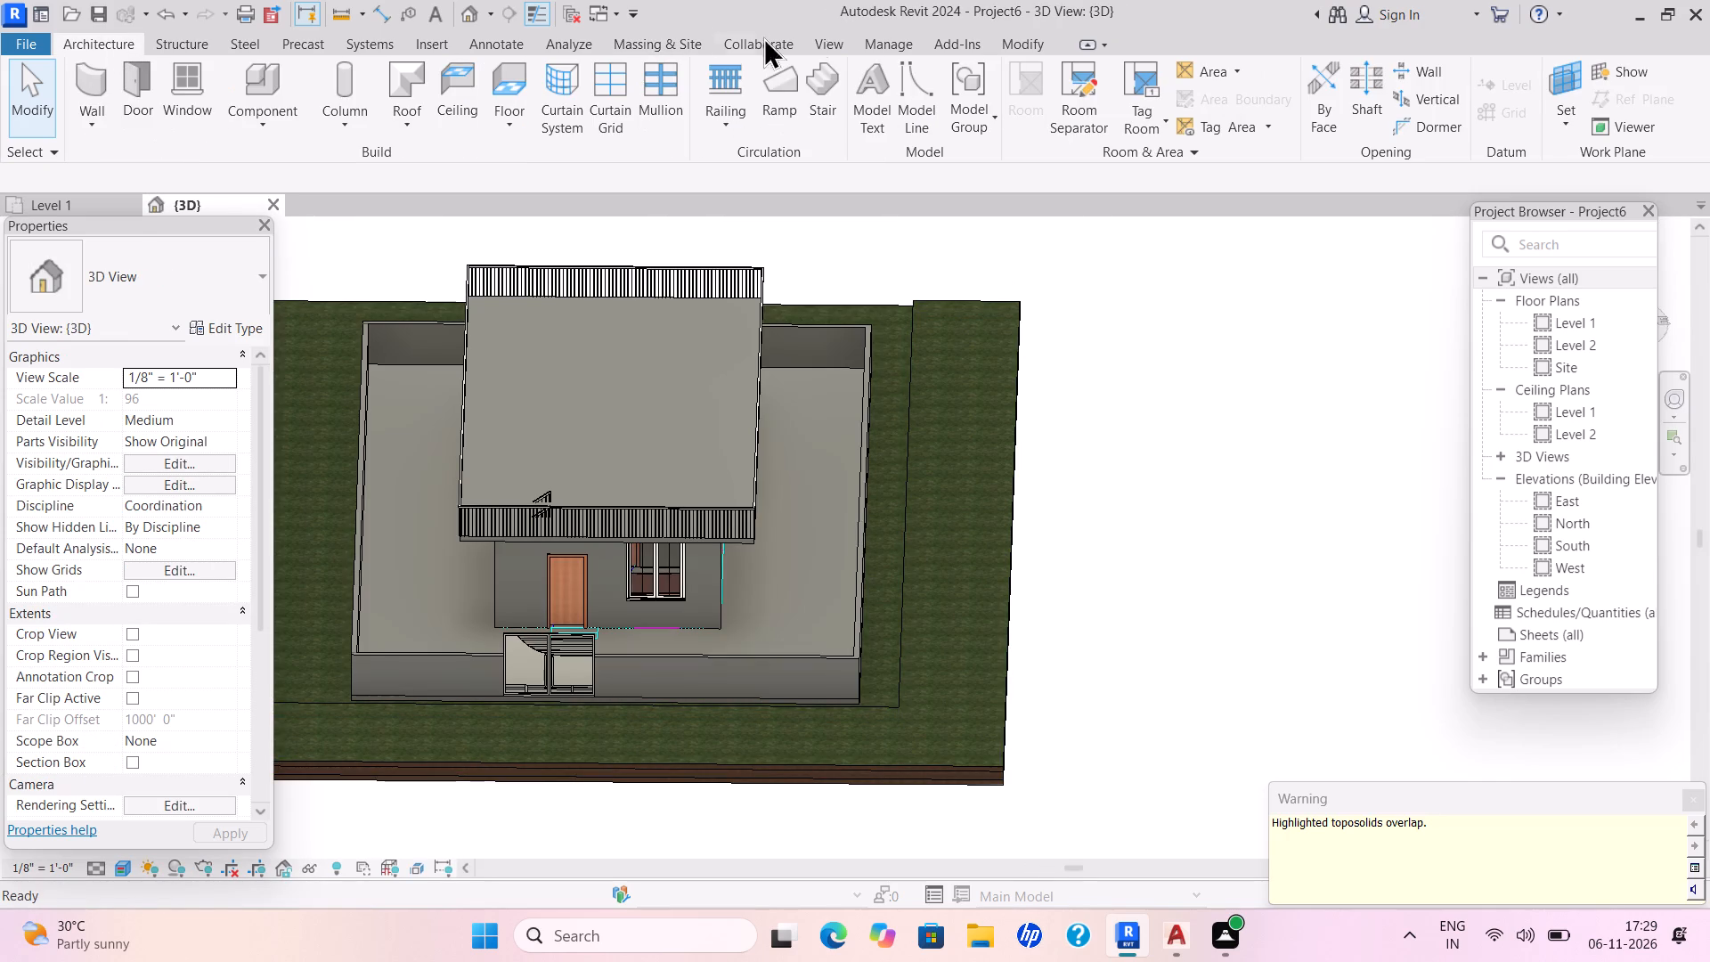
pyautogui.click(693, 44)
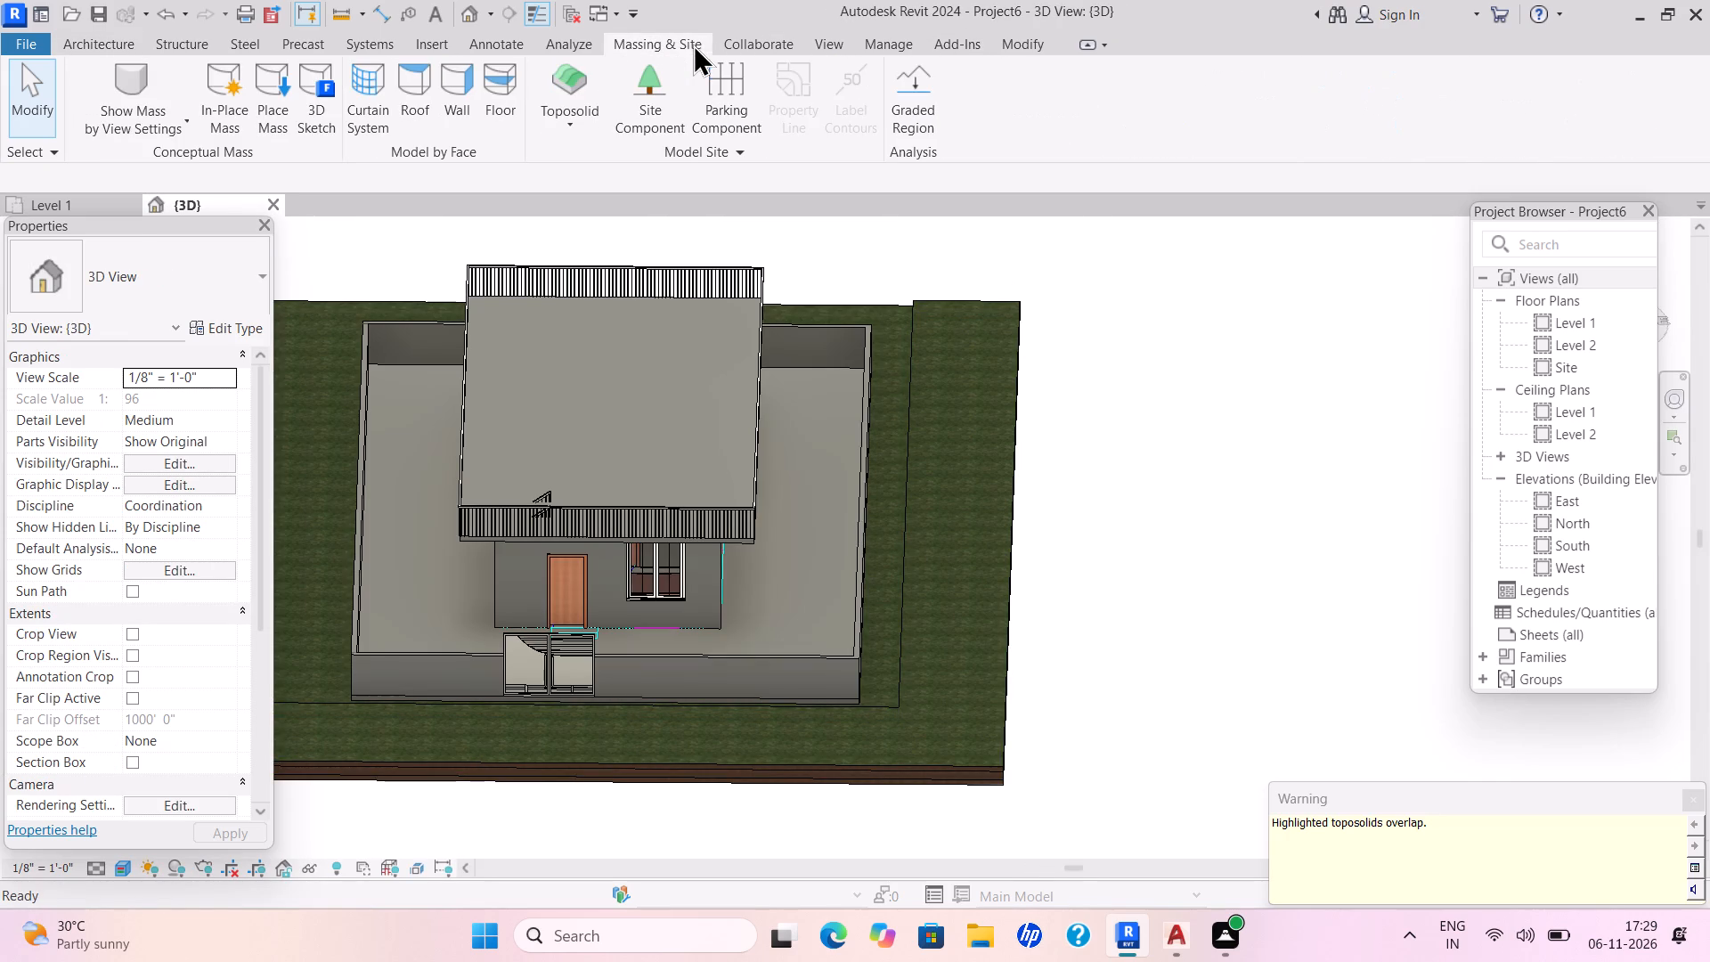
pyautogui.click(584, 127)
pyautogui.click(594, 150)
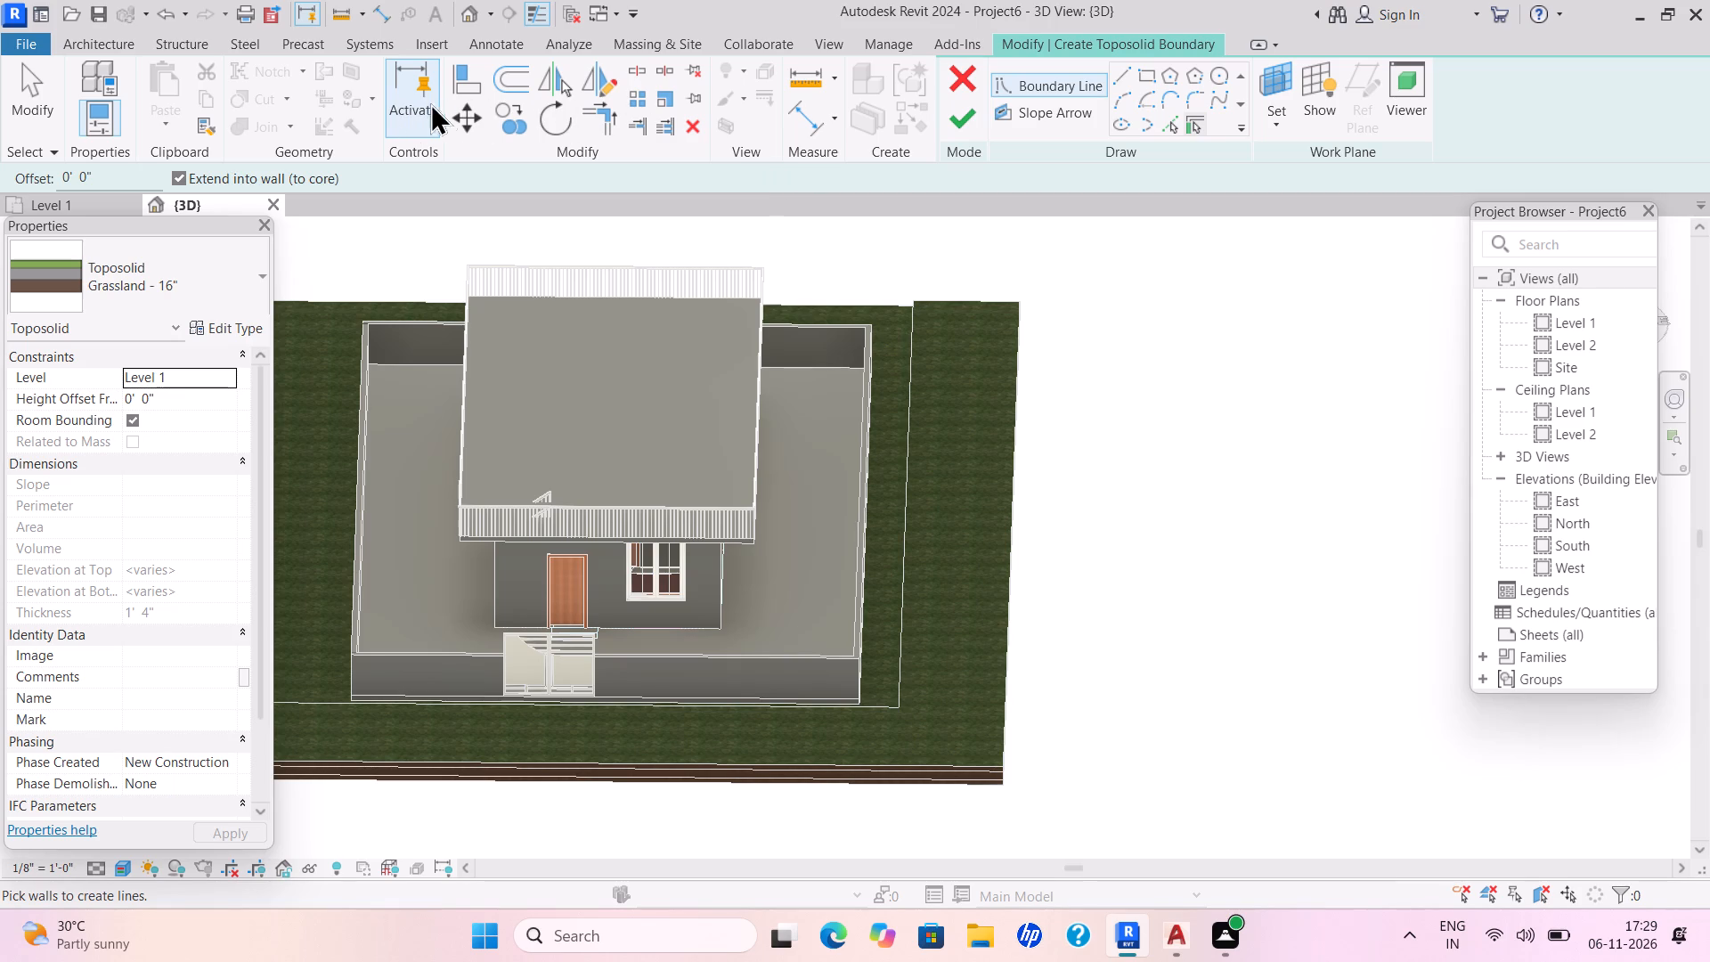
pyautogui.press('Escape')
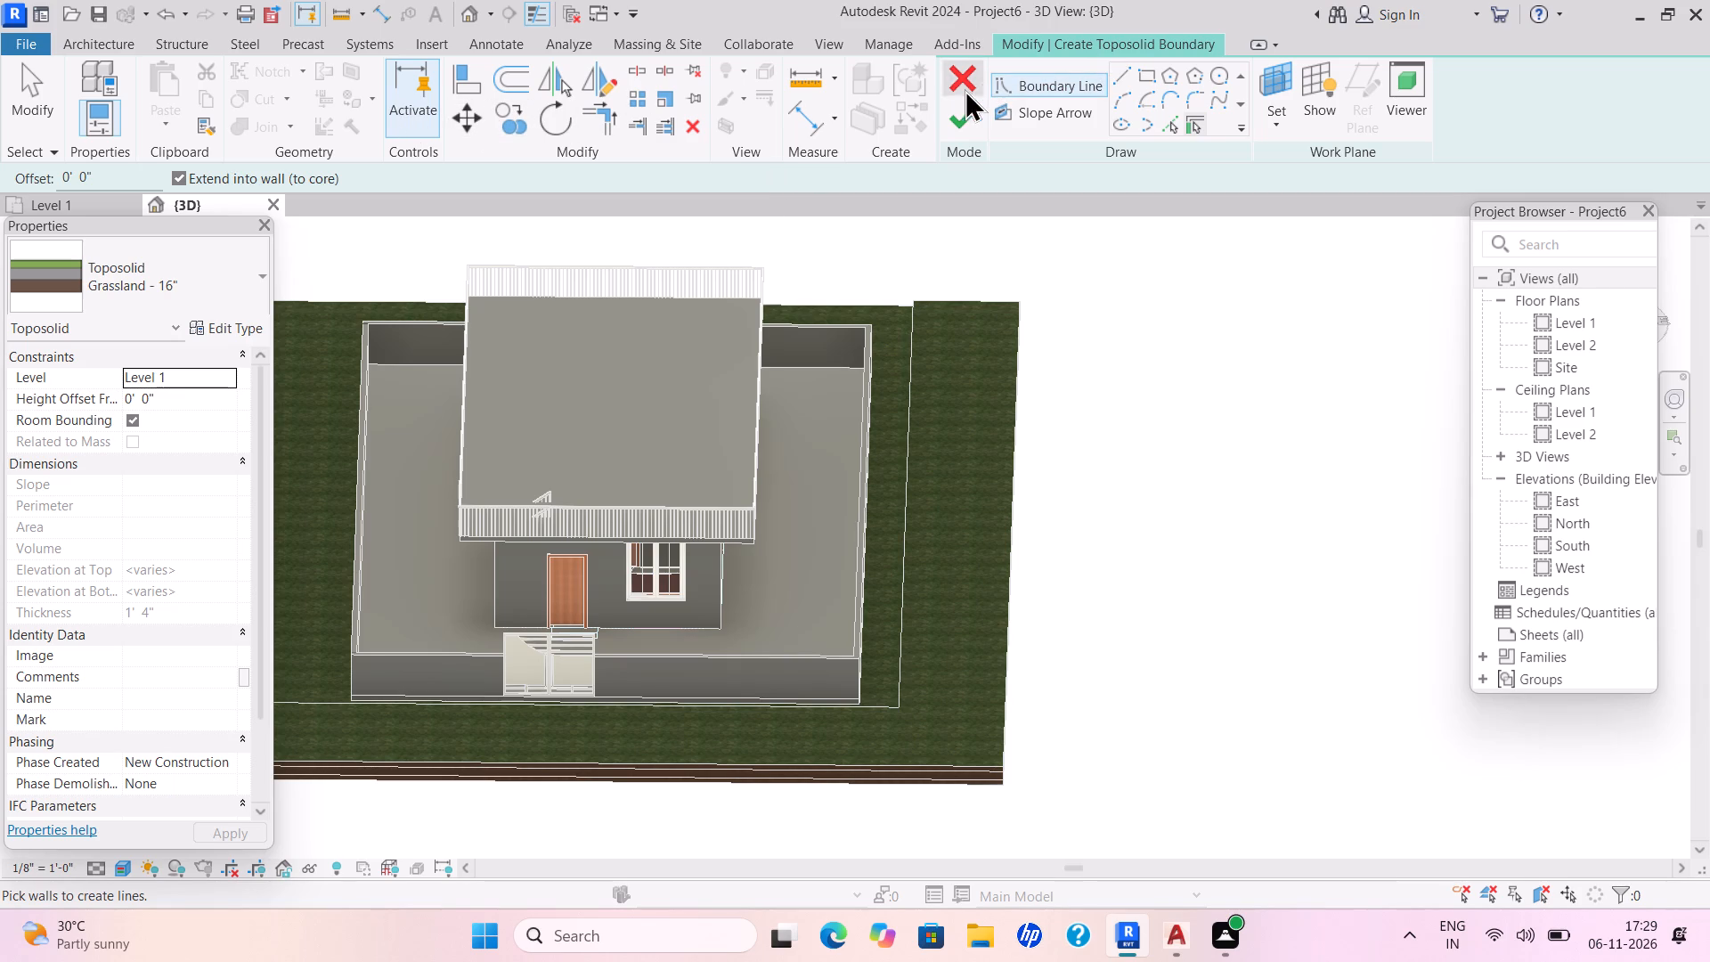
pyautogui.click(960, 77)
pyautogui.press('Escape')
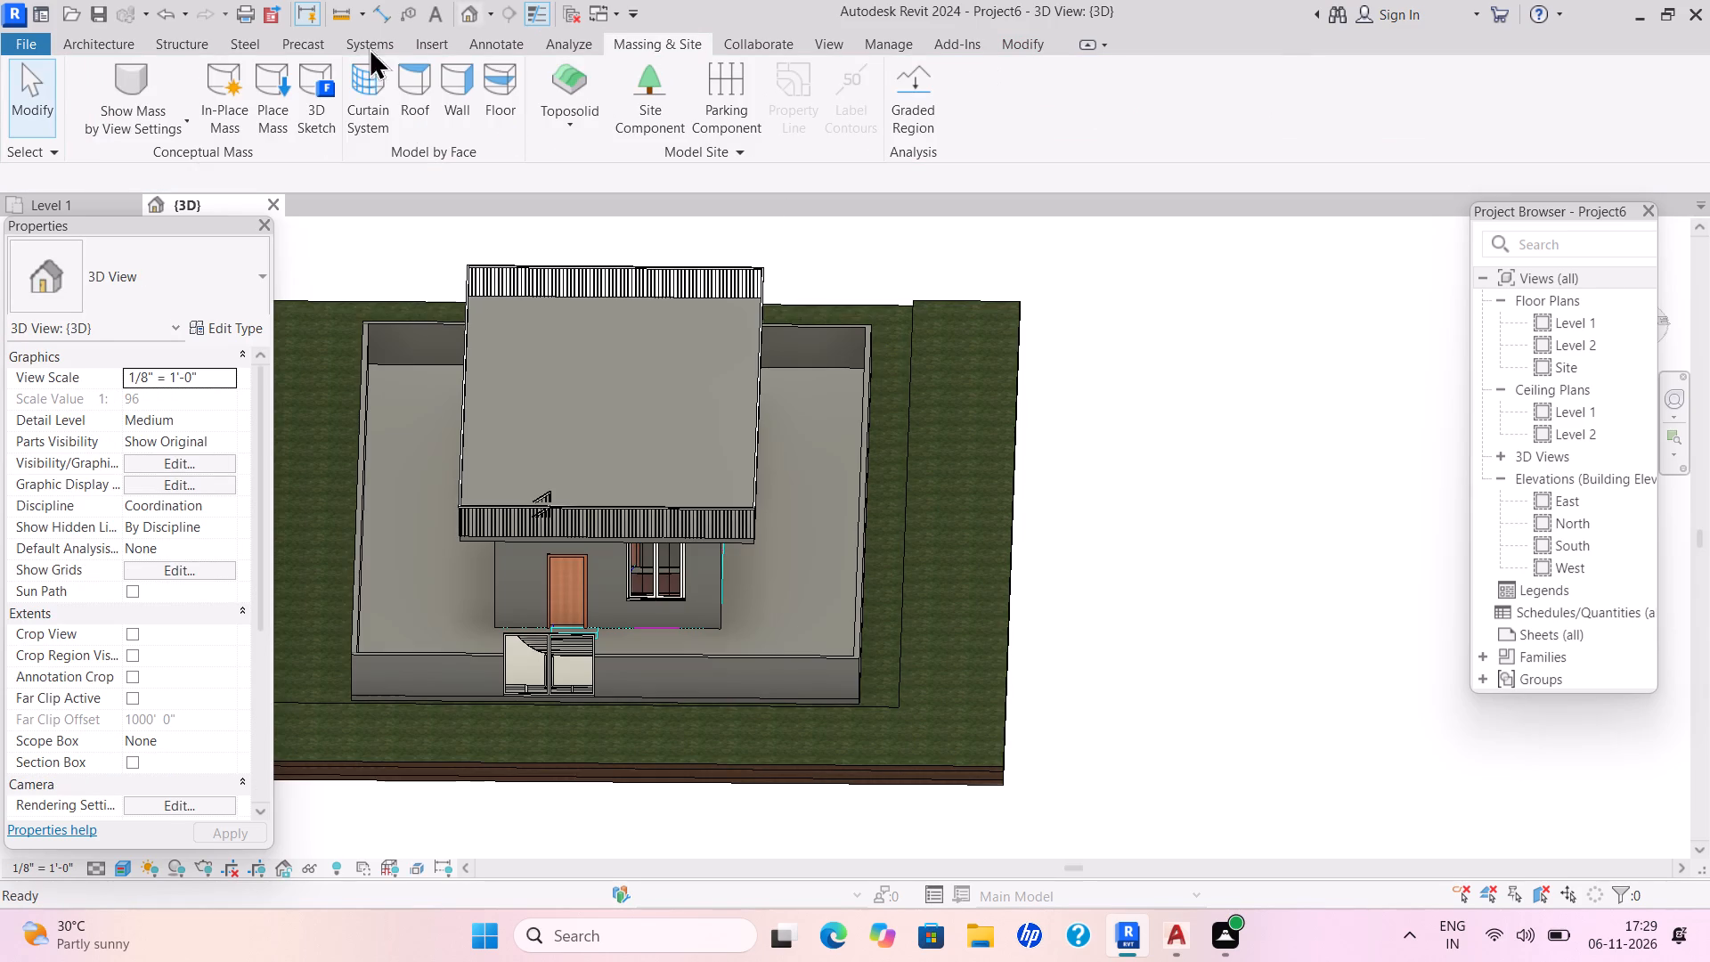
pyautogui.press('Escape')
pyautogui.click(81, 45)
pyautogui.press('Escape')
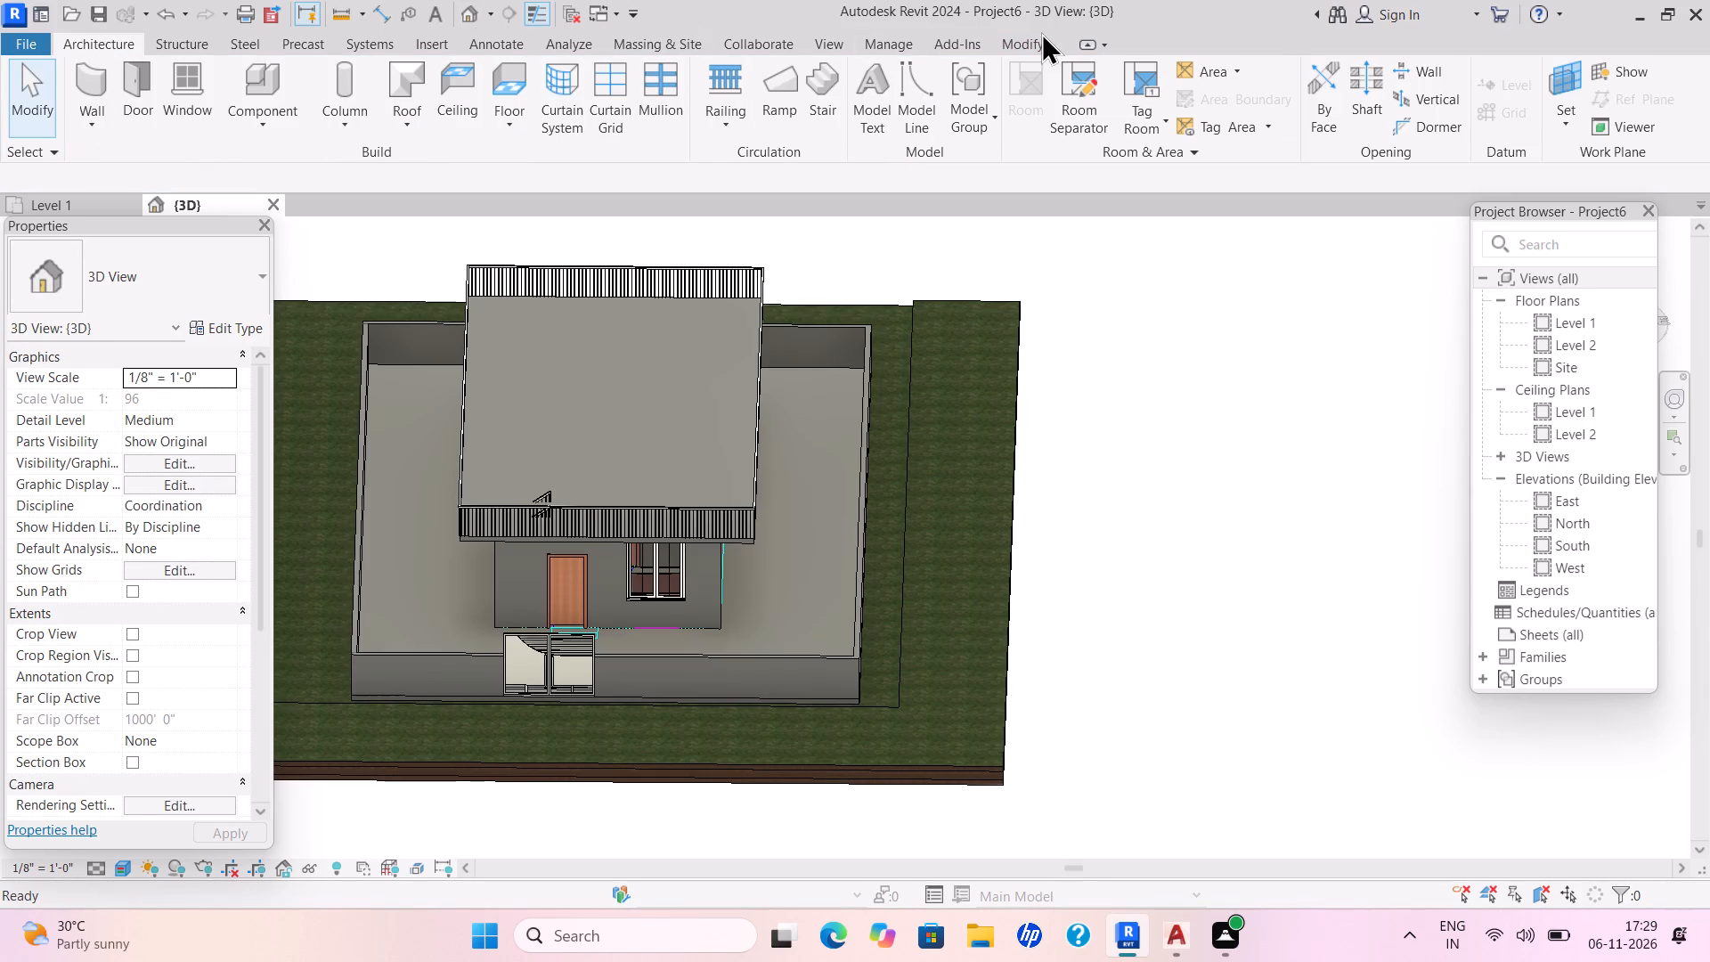
# Paint the top face of the L-shaped toposolid strip with the Analytical Spaces material.
pyautogui.click(1033, 41)
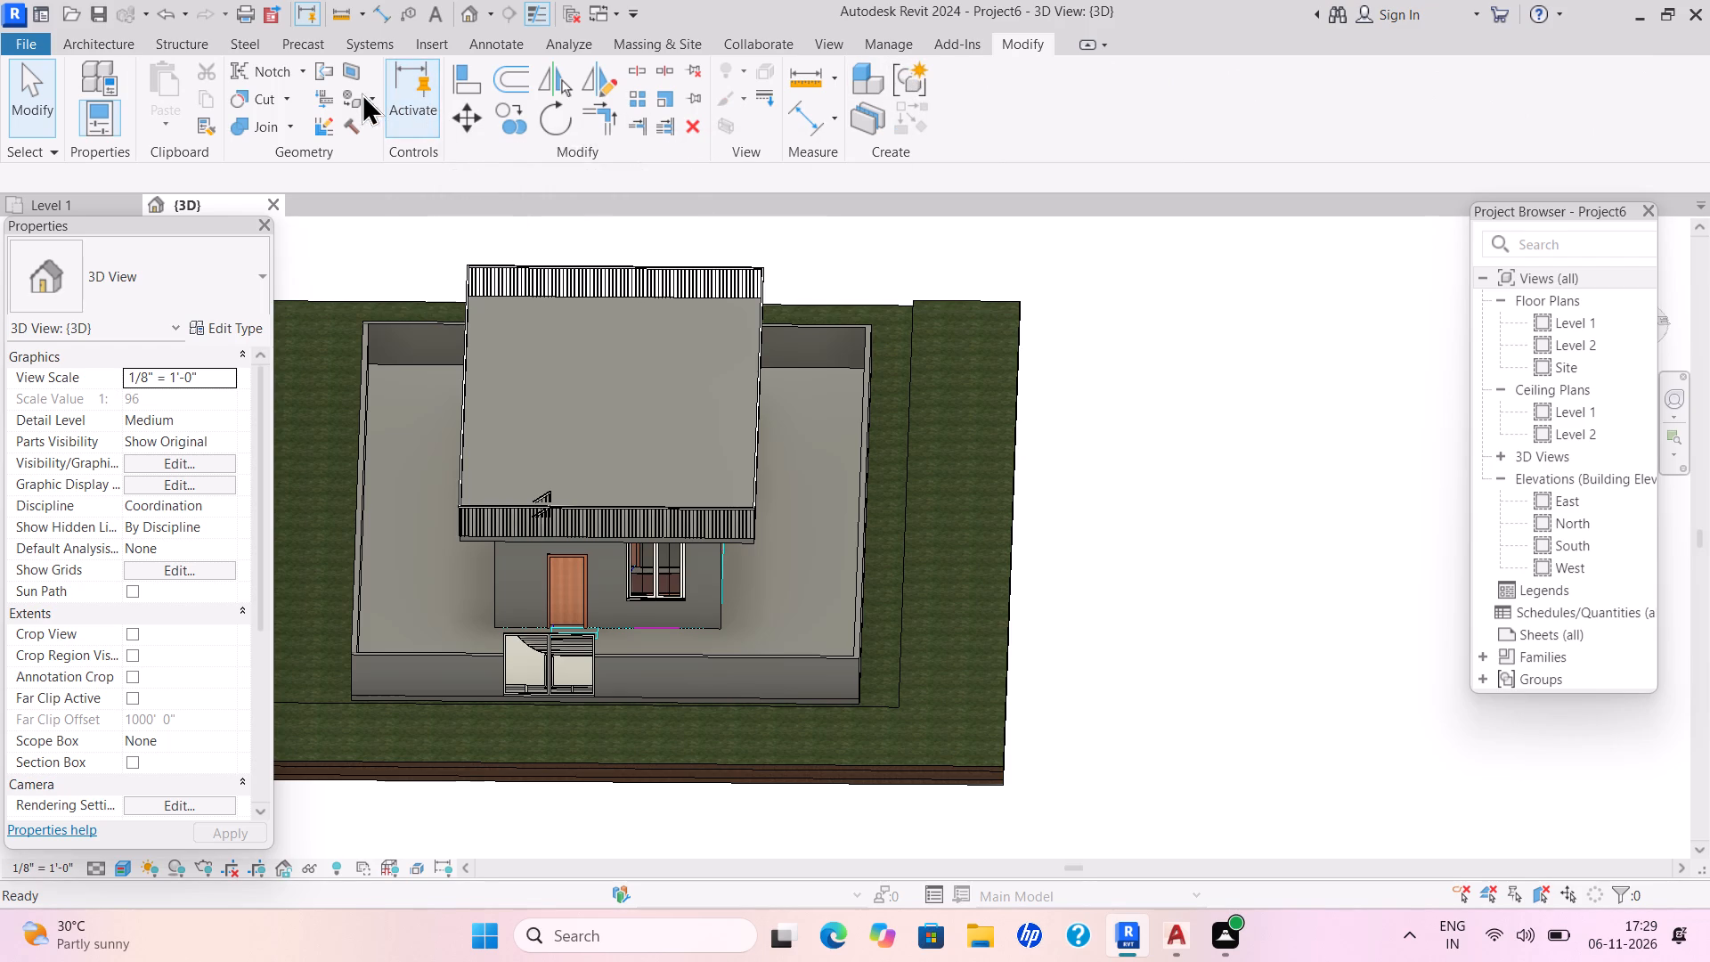
pyautogui.click(374, 95)
pyautogui.click(379, 117)
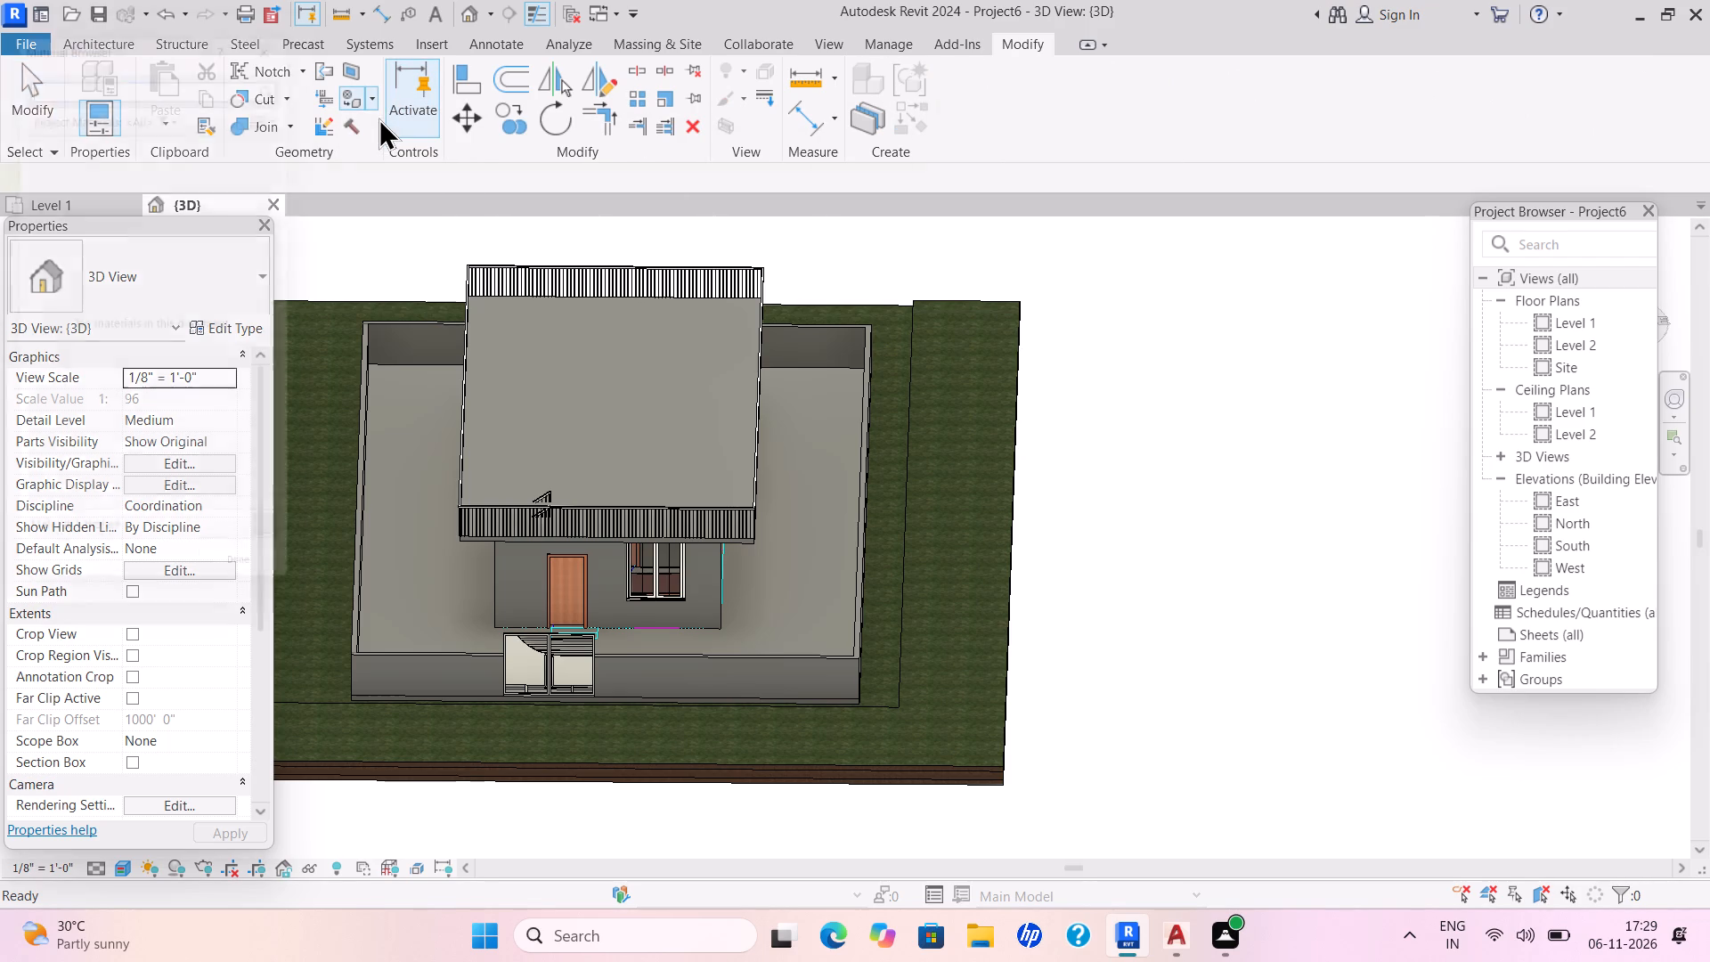
pyautogui.click(211, 412)
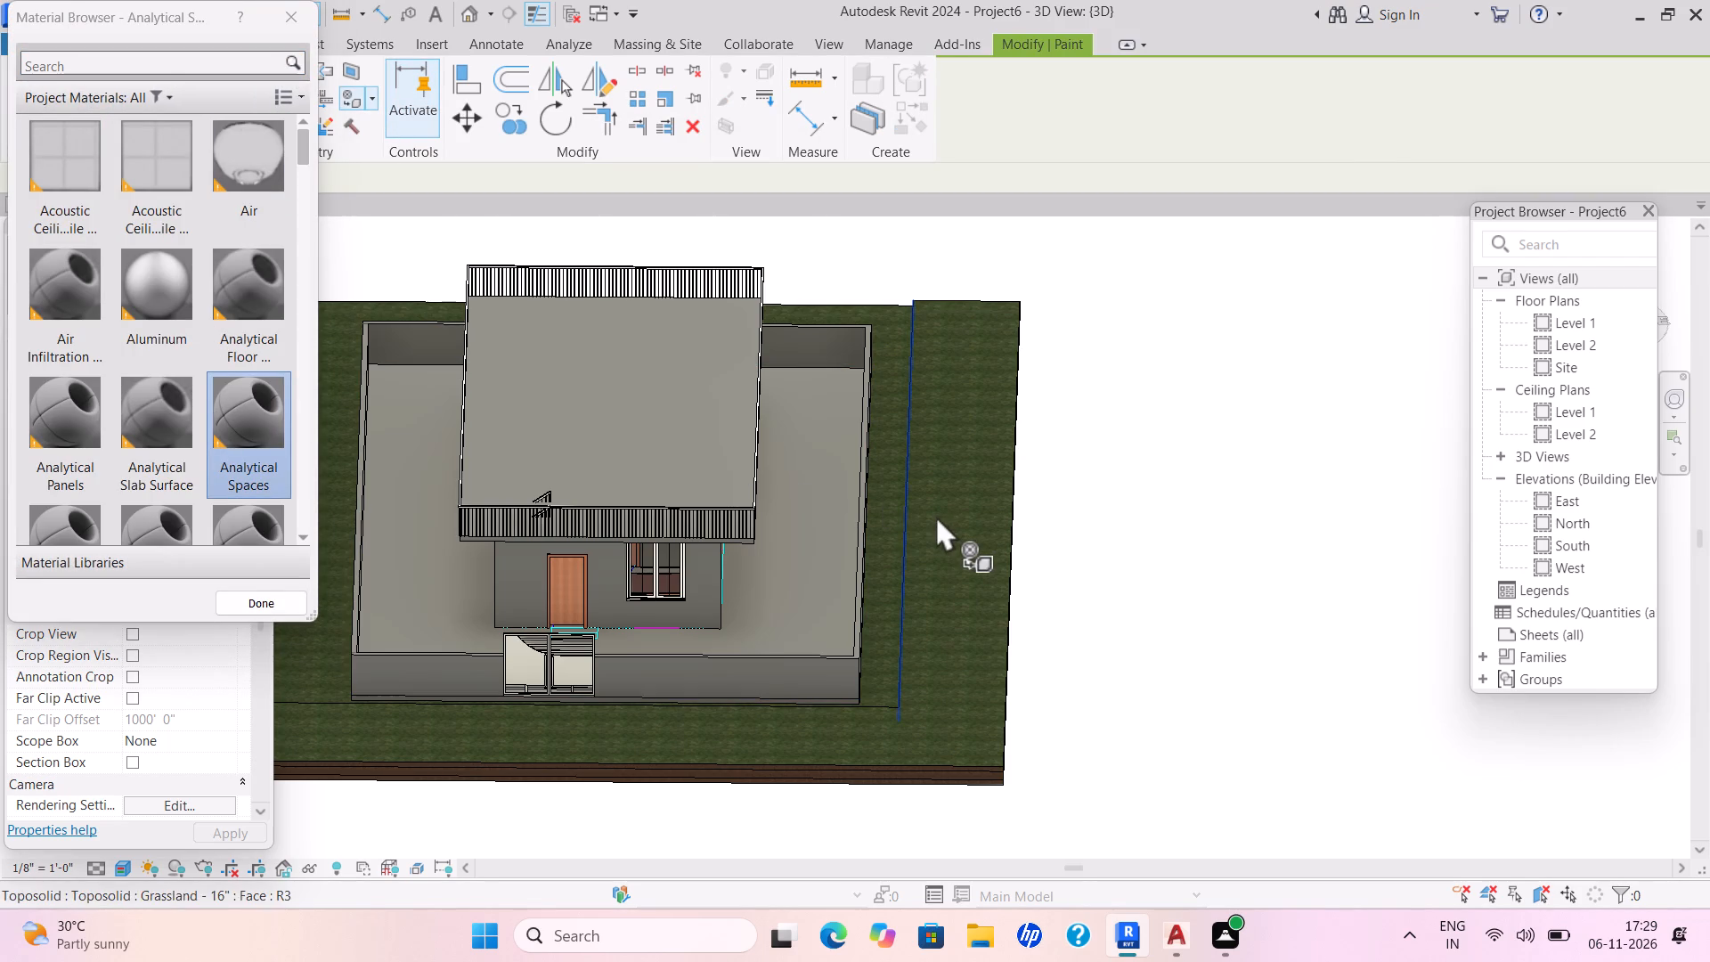
pyautogui.click(936, 516)
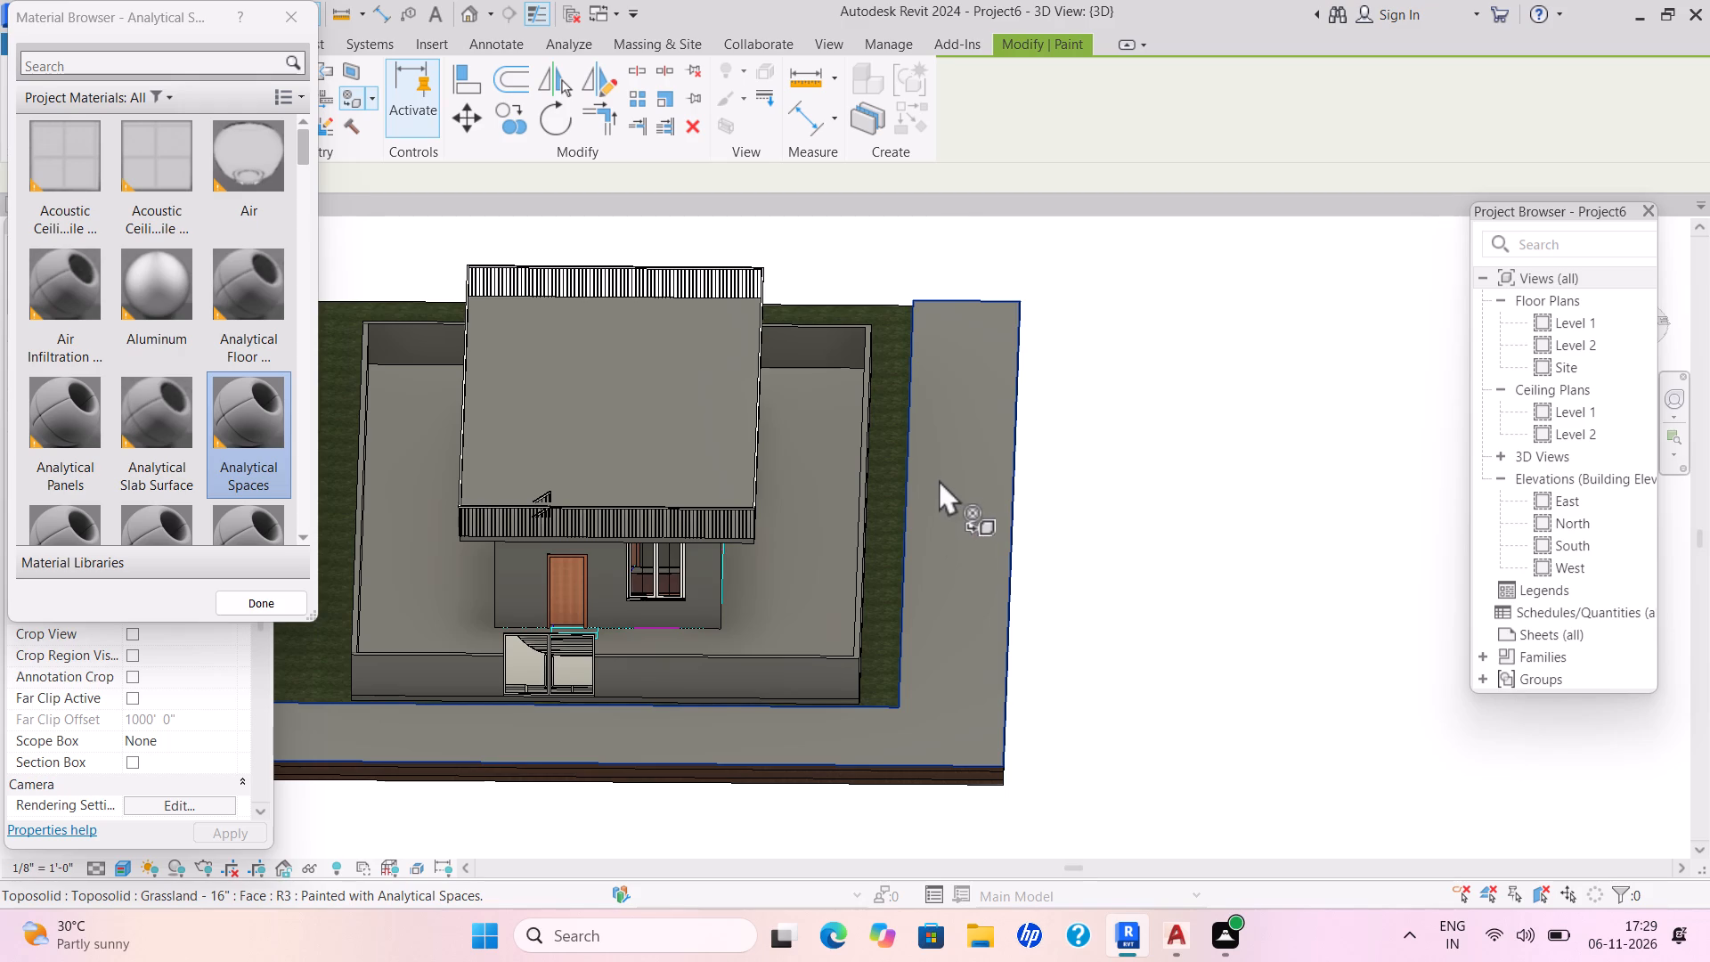
pyautogui.press('Escape')
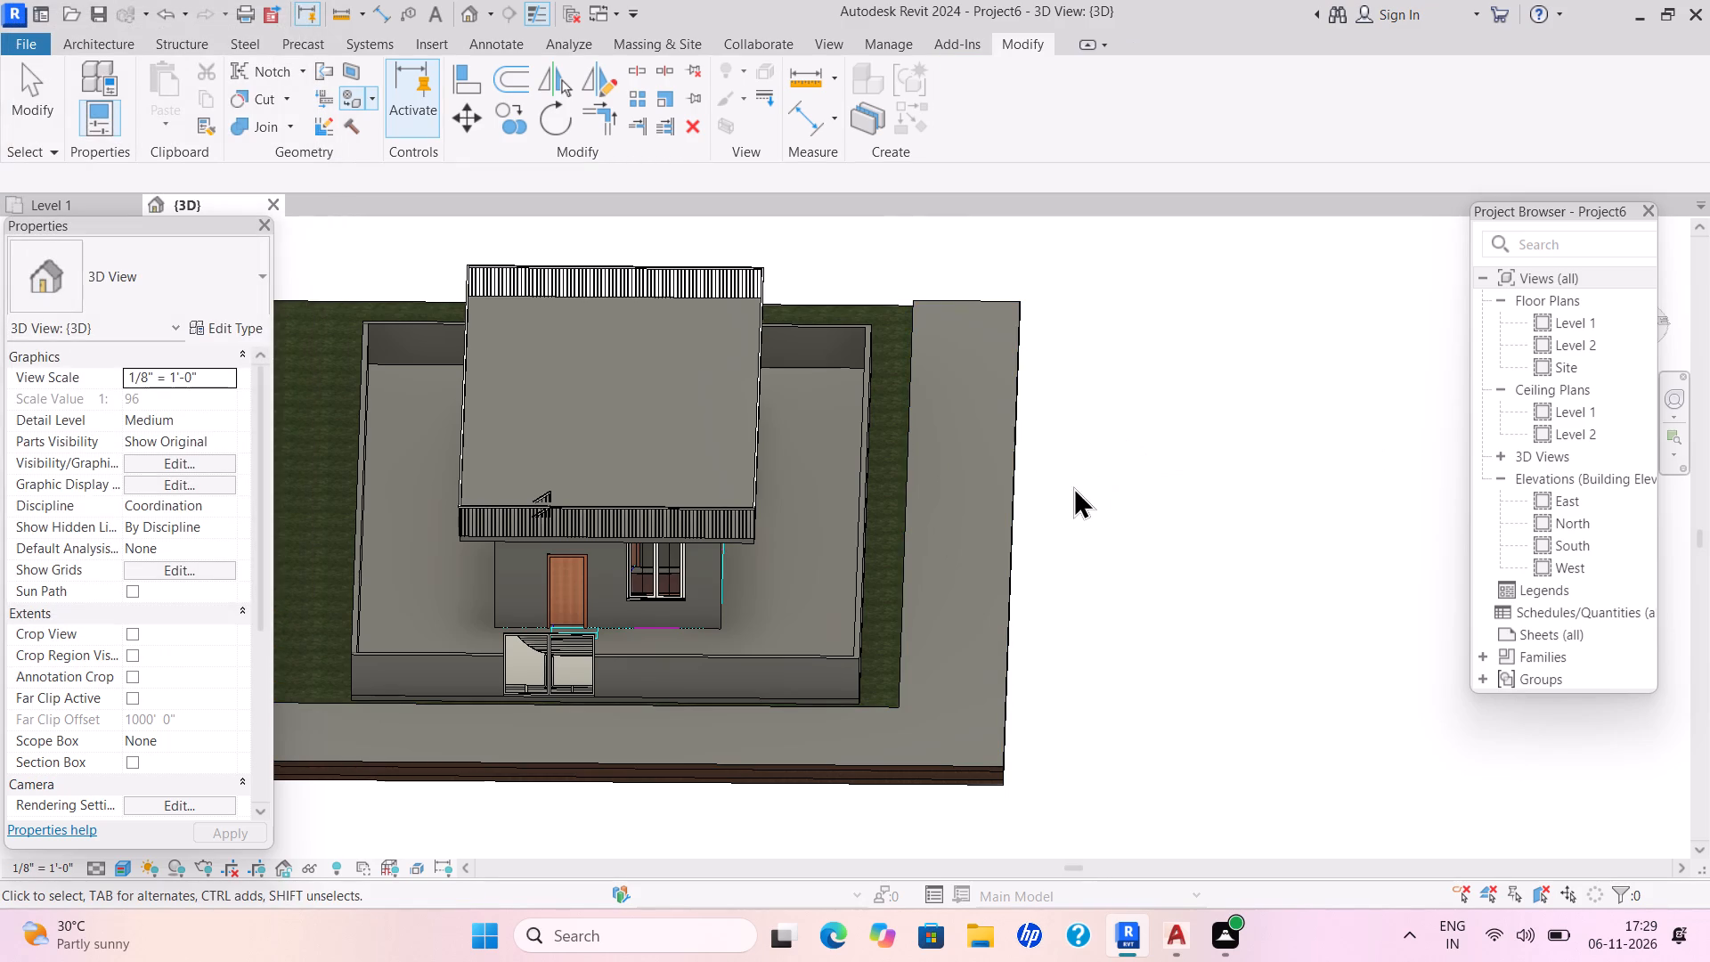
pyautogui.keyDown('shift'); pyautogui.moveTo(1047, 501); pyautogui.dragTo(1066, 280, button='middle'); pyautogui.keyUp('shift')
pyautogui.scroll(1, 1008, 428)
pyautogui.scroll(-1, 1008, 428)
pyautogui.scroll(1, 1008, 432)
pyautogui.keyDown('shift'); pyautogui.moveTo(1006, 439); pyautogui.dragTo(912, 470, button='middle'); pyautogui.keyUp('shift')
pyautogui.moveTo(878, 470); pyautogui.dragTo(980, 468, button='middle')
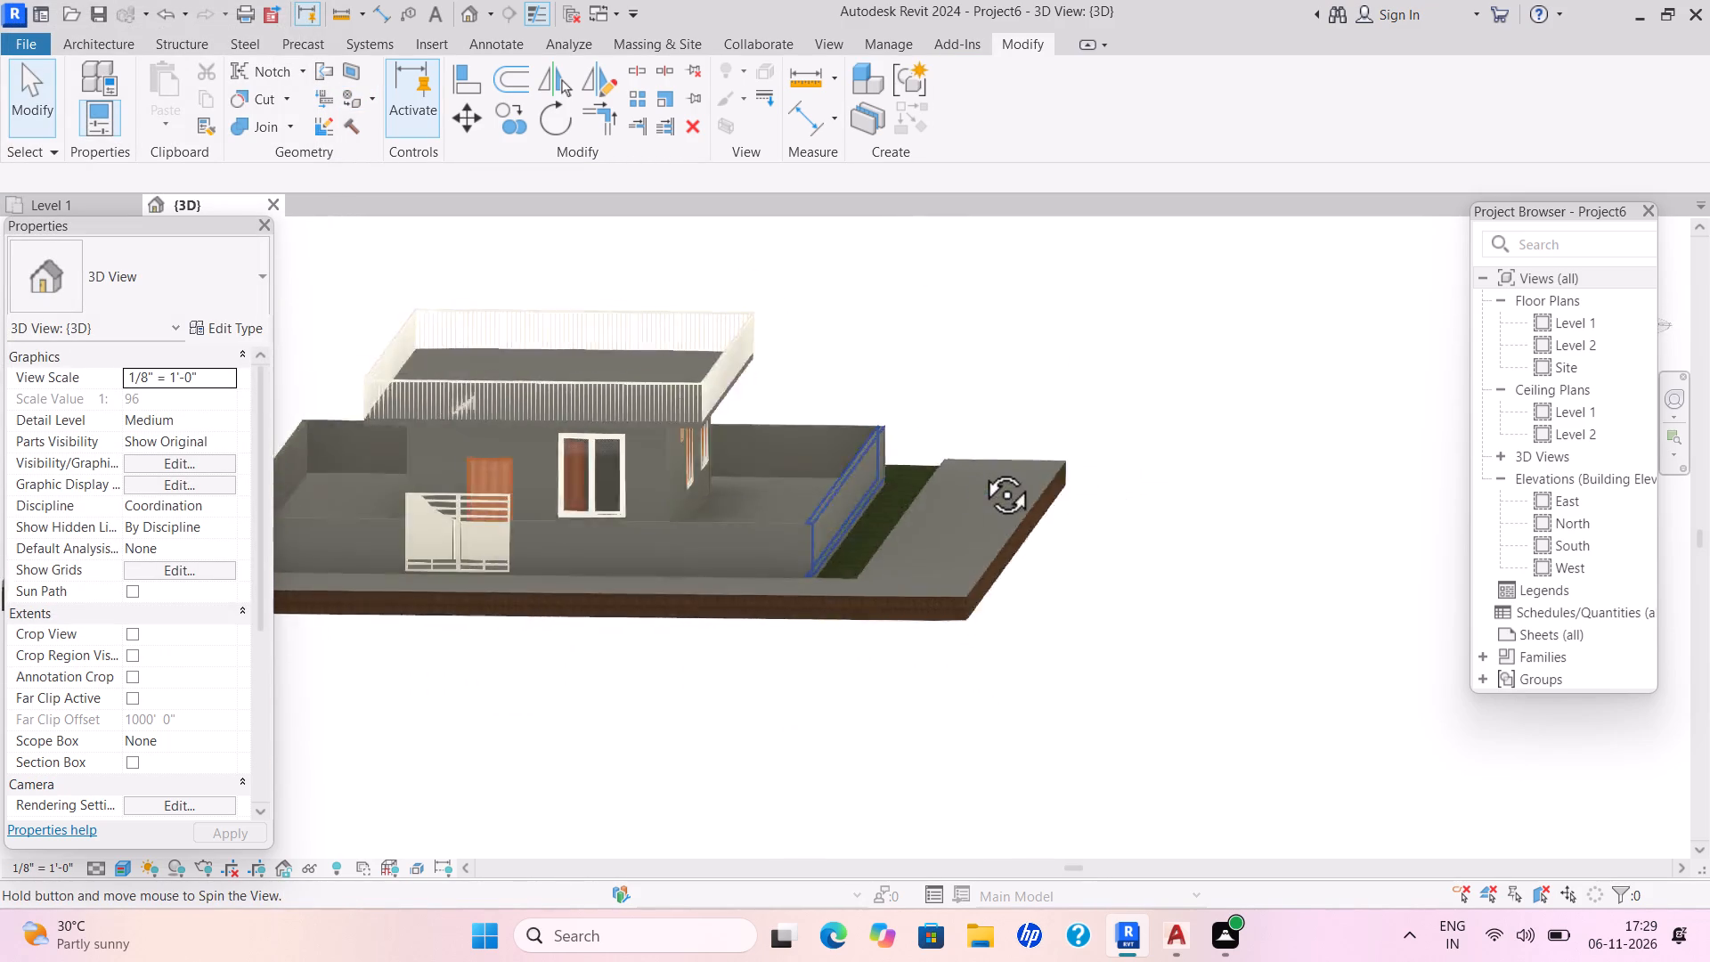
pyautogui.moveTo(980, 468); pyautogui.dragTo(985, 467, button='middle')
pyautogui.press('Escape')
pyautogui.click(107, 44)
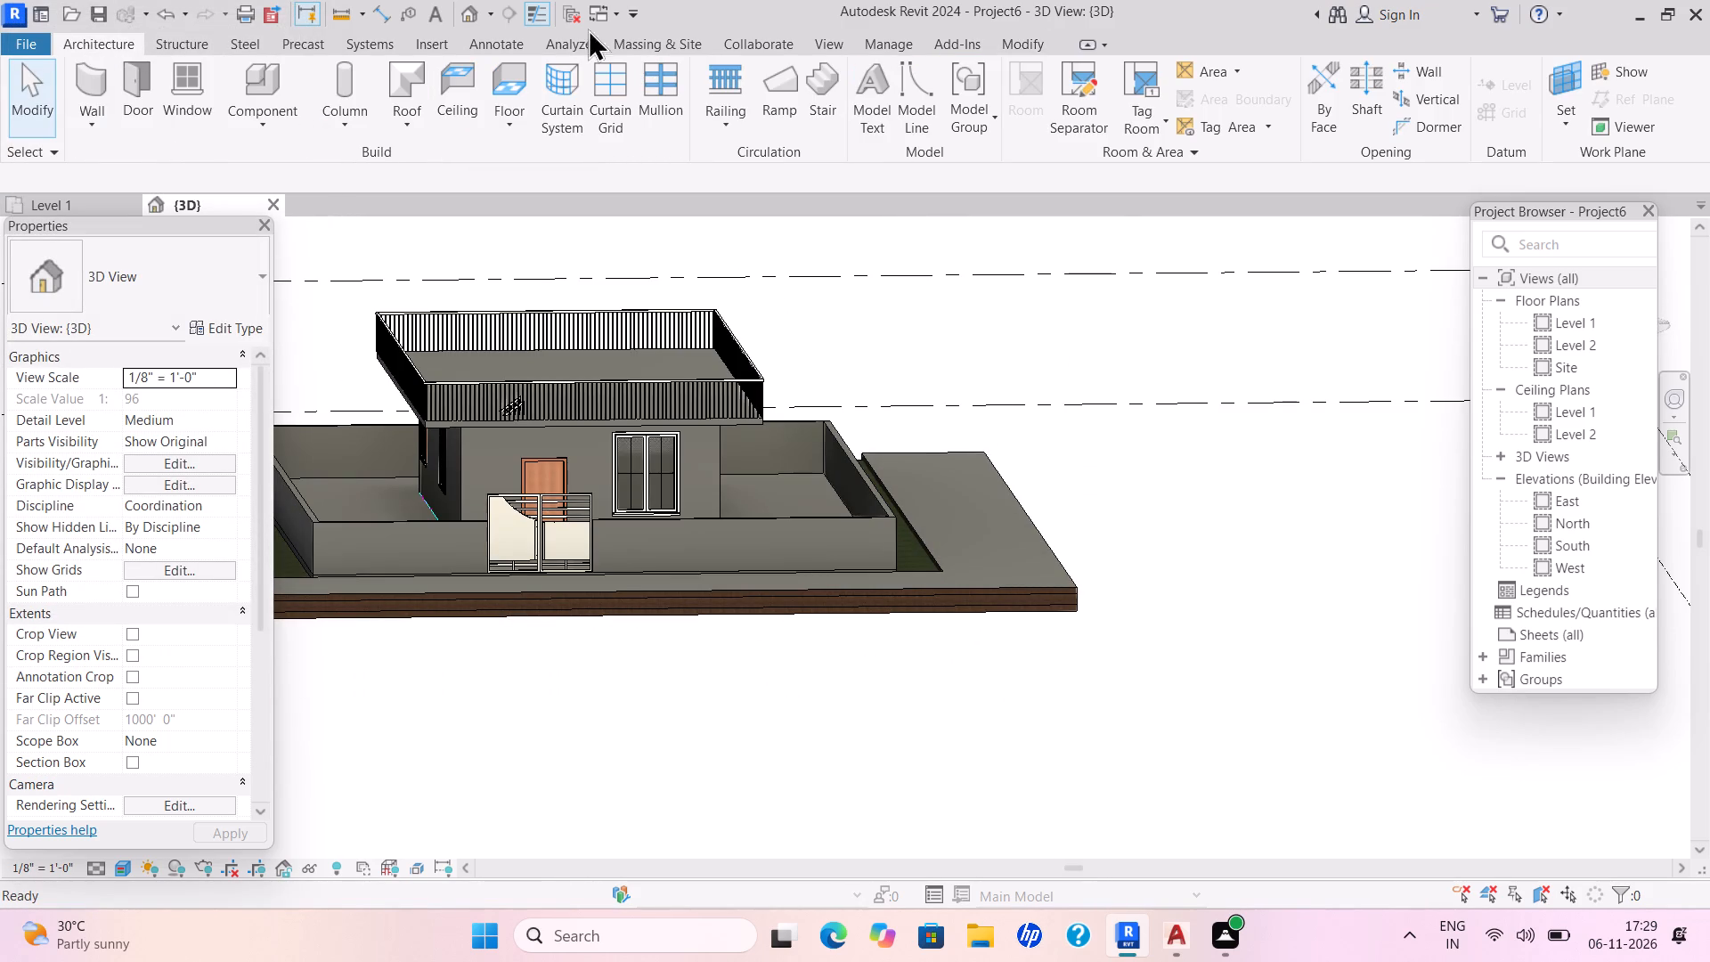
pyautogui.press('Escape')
# Paint the exterior face of the house's front wall, around the door and window, with the Copper material.
pyautogui.click(1027, 44)
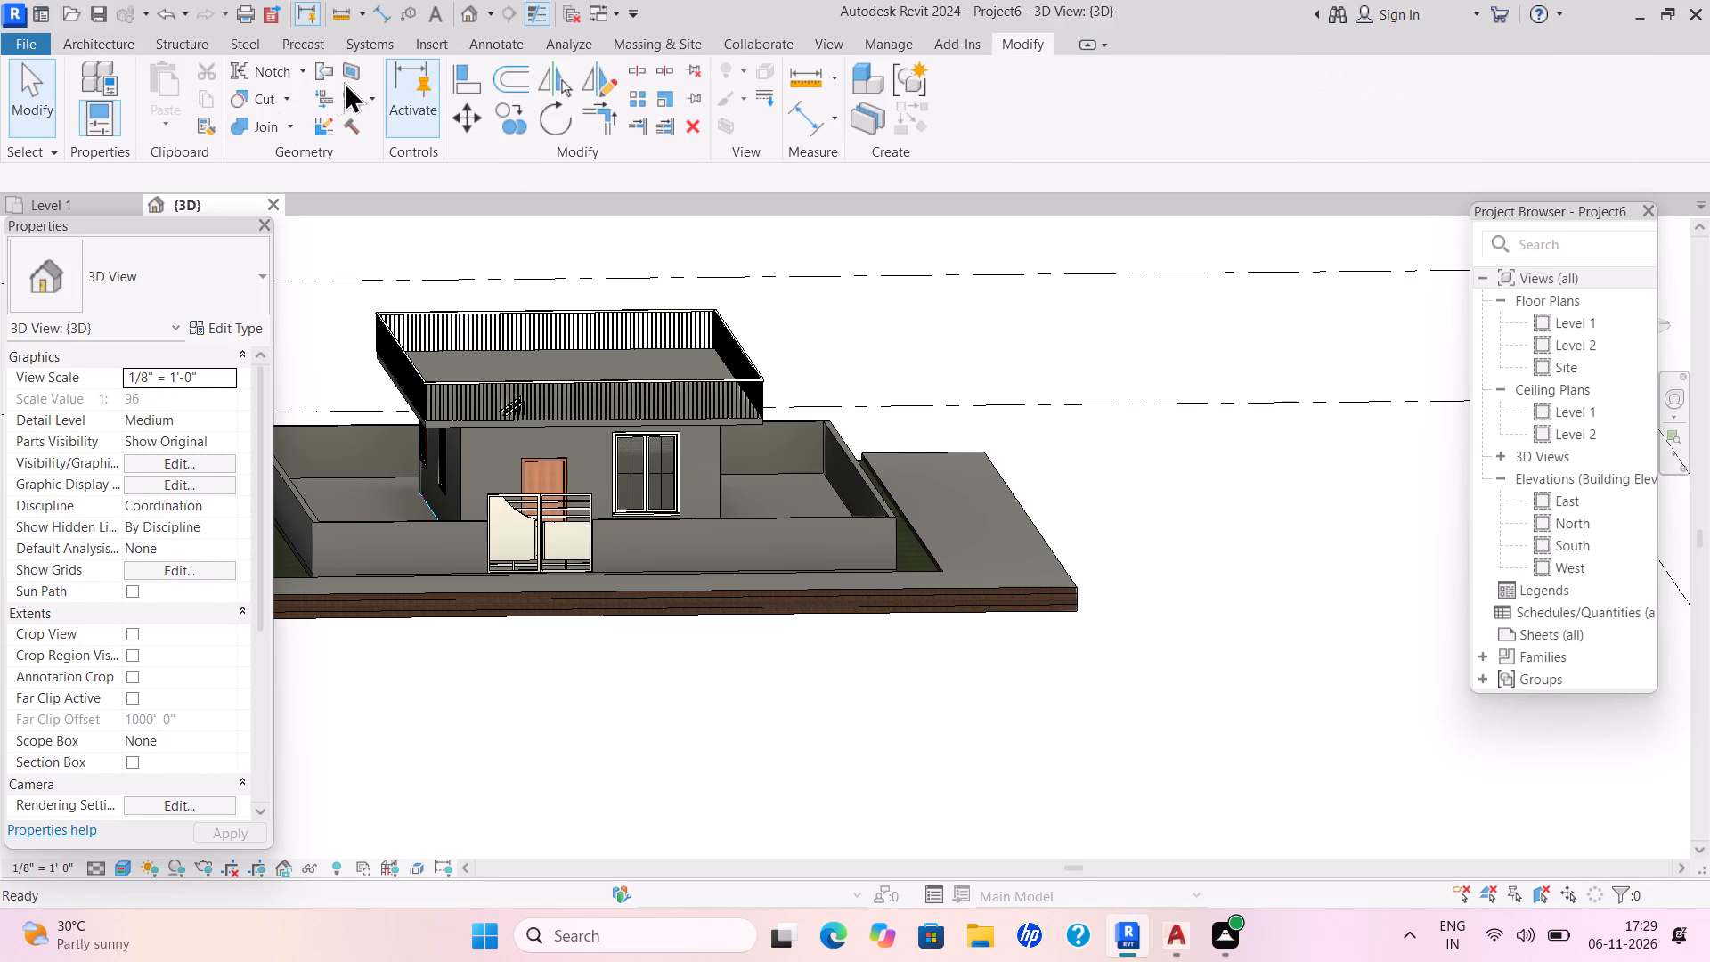
pyautogui.click(378, 92)
pyautogui.click(372, 125)
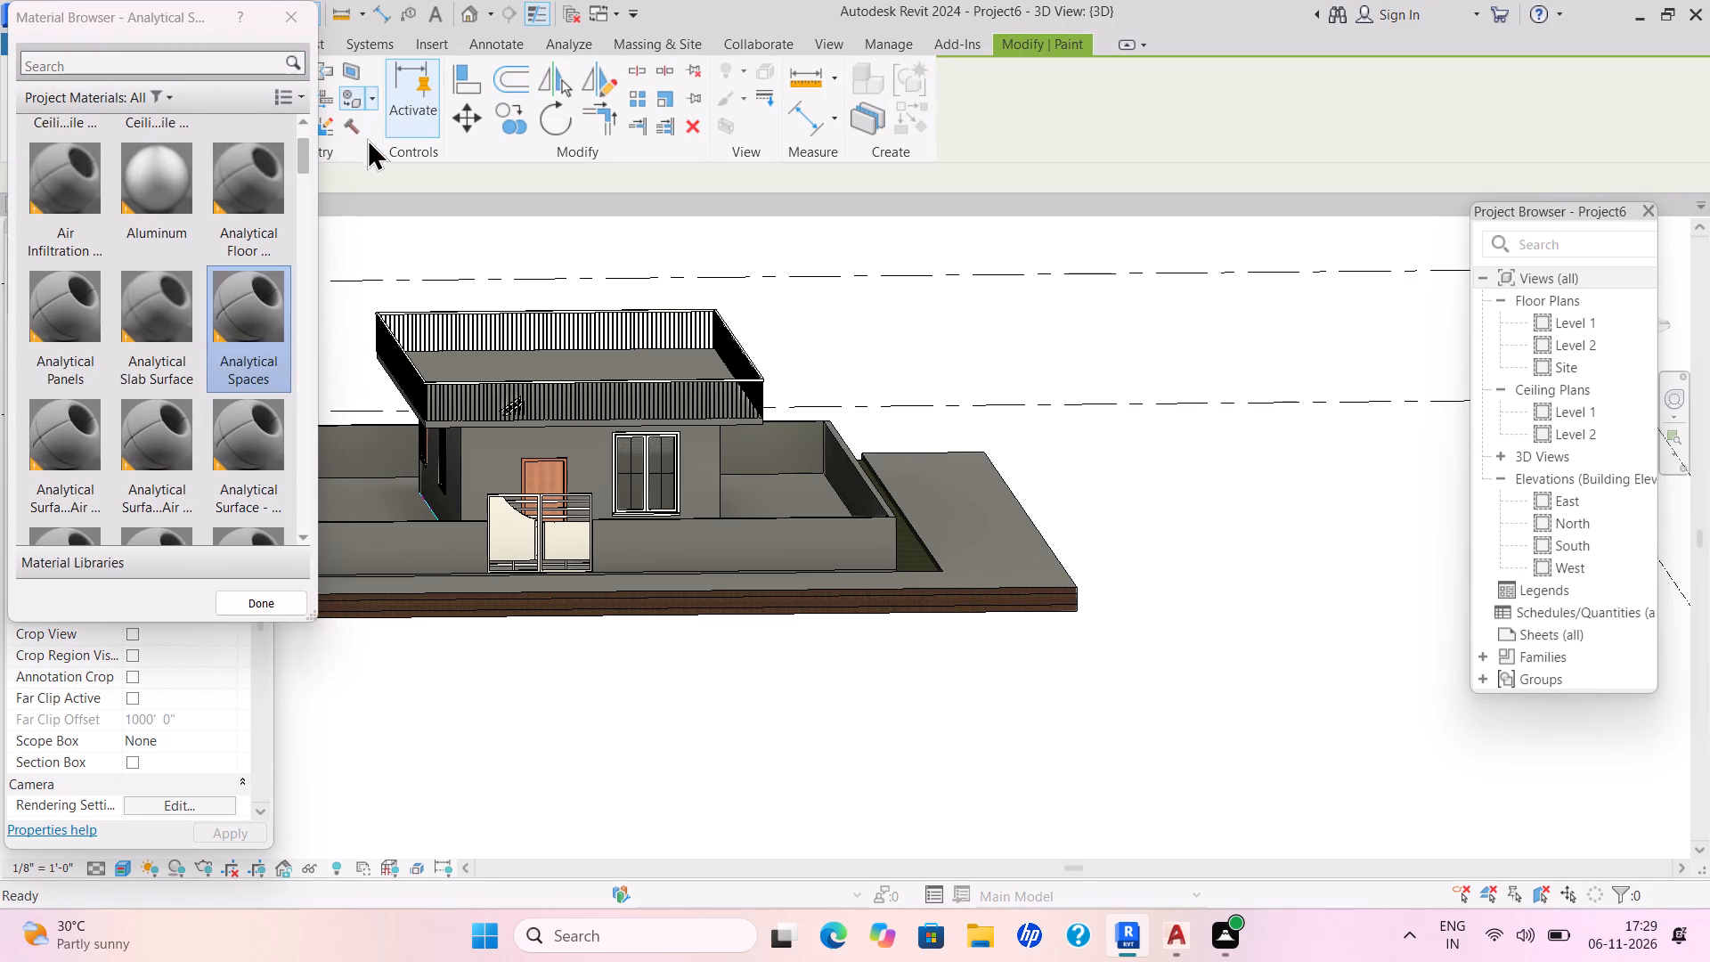
pyautogui.scroll(1, 194, 364)
pyautogui.scroll(-2, 194, 364)
pyautogui.scroll(1, 199, 375)
pyautogui.scroll(-2, 199, 376)
pyautogui.scroll(4, 199, 377)
pyautogui.scroll(-1, 200, 379)
pyautogui.scroll(1, 200, 379)
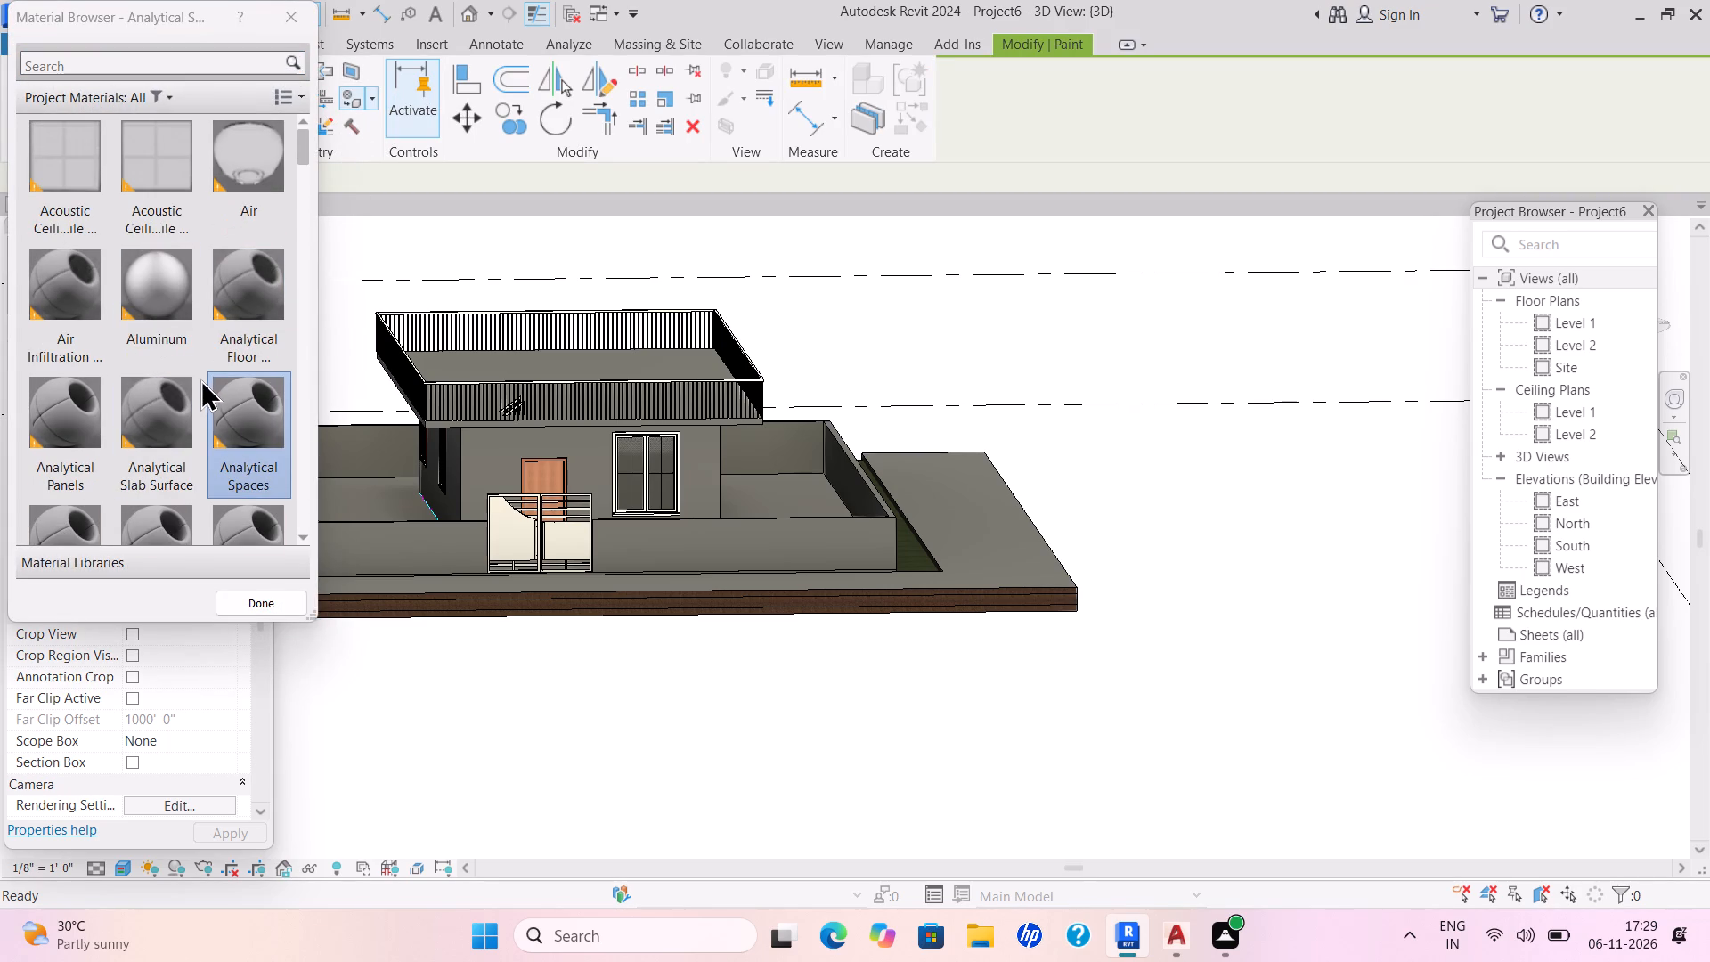
pyautogui.scroll(3, 207, 378)
pyautogui.scroll(-1, 209, 379)
pyautogui.scroll(2, 209, 379)
pyautogui.scroll(-1, 209, 379)
pyautogui.scroll(1, 209, 379)
pyautogui.scroll(-1, 208, 379)
pyautogui.scroll(2, 208, 379)
pyautogui.scroll(-1, 208, 379)
pyautogui.scroll(4, 208, 379)
pyautogui.scroll(-1, 208, 379)
pyautogui.scroll(1, 208, 379)
pyautogui.scroll(-2, 208, 379)
pyautogui.scroll(2, 208, 379)
pyautogui.scroll(-4, 208, 379)
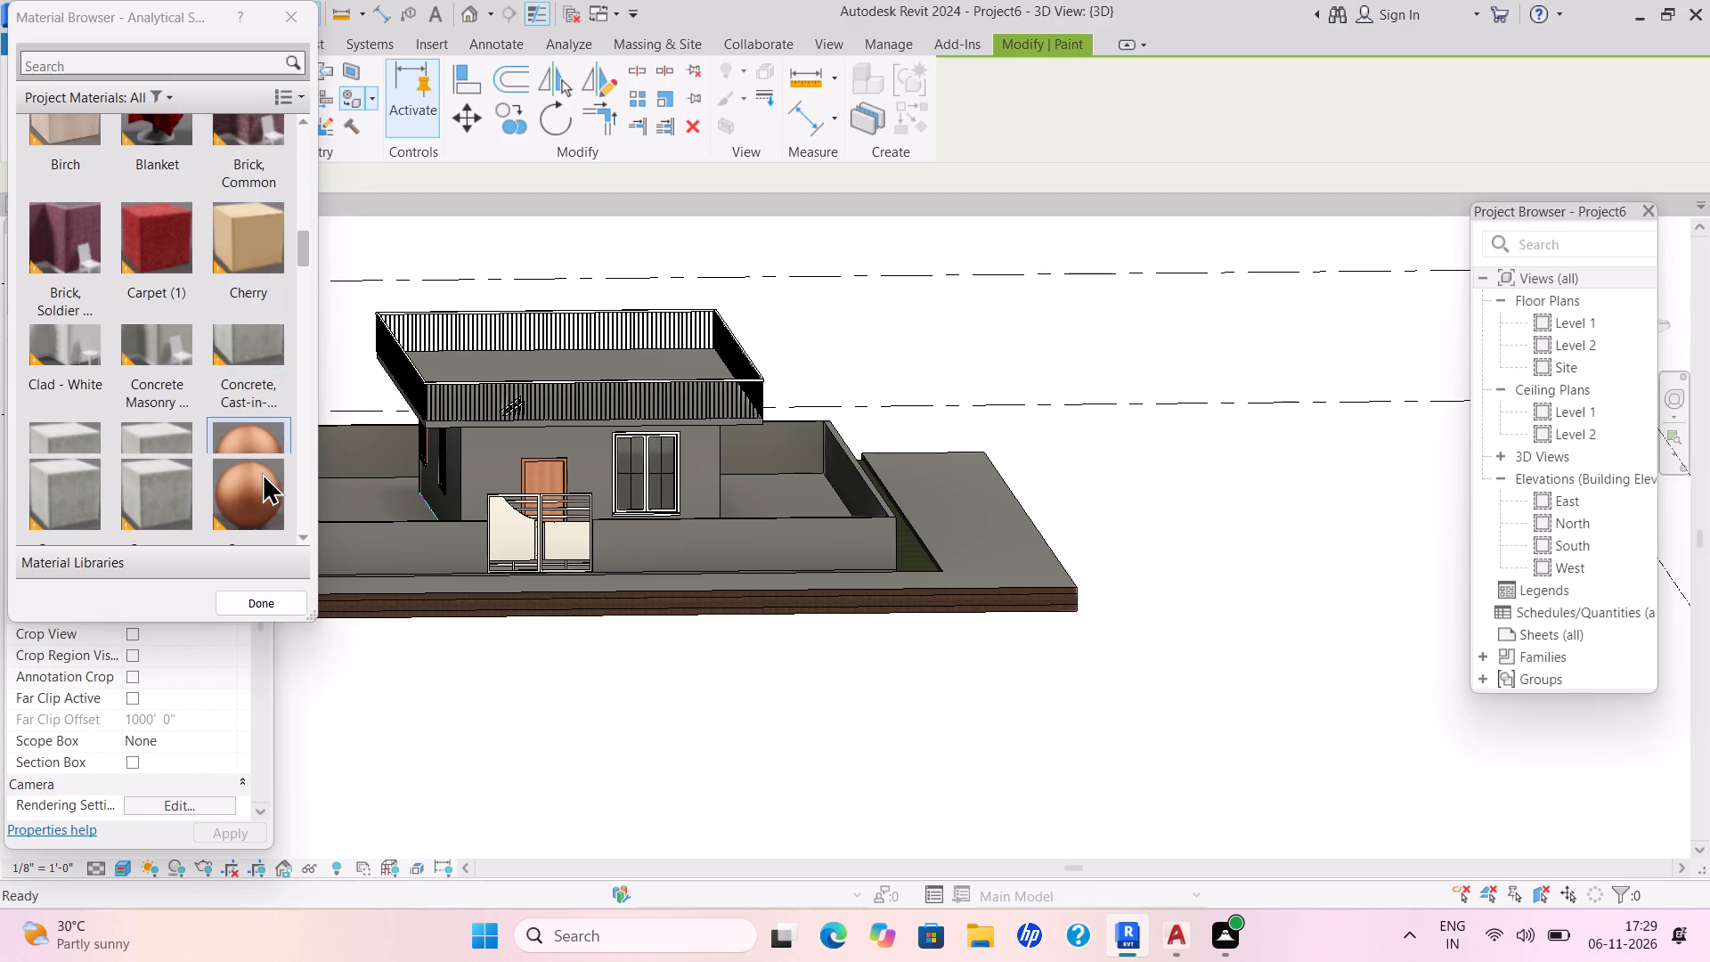
pyautogui.click(259, 467)
pyautogui.click(560, 465)
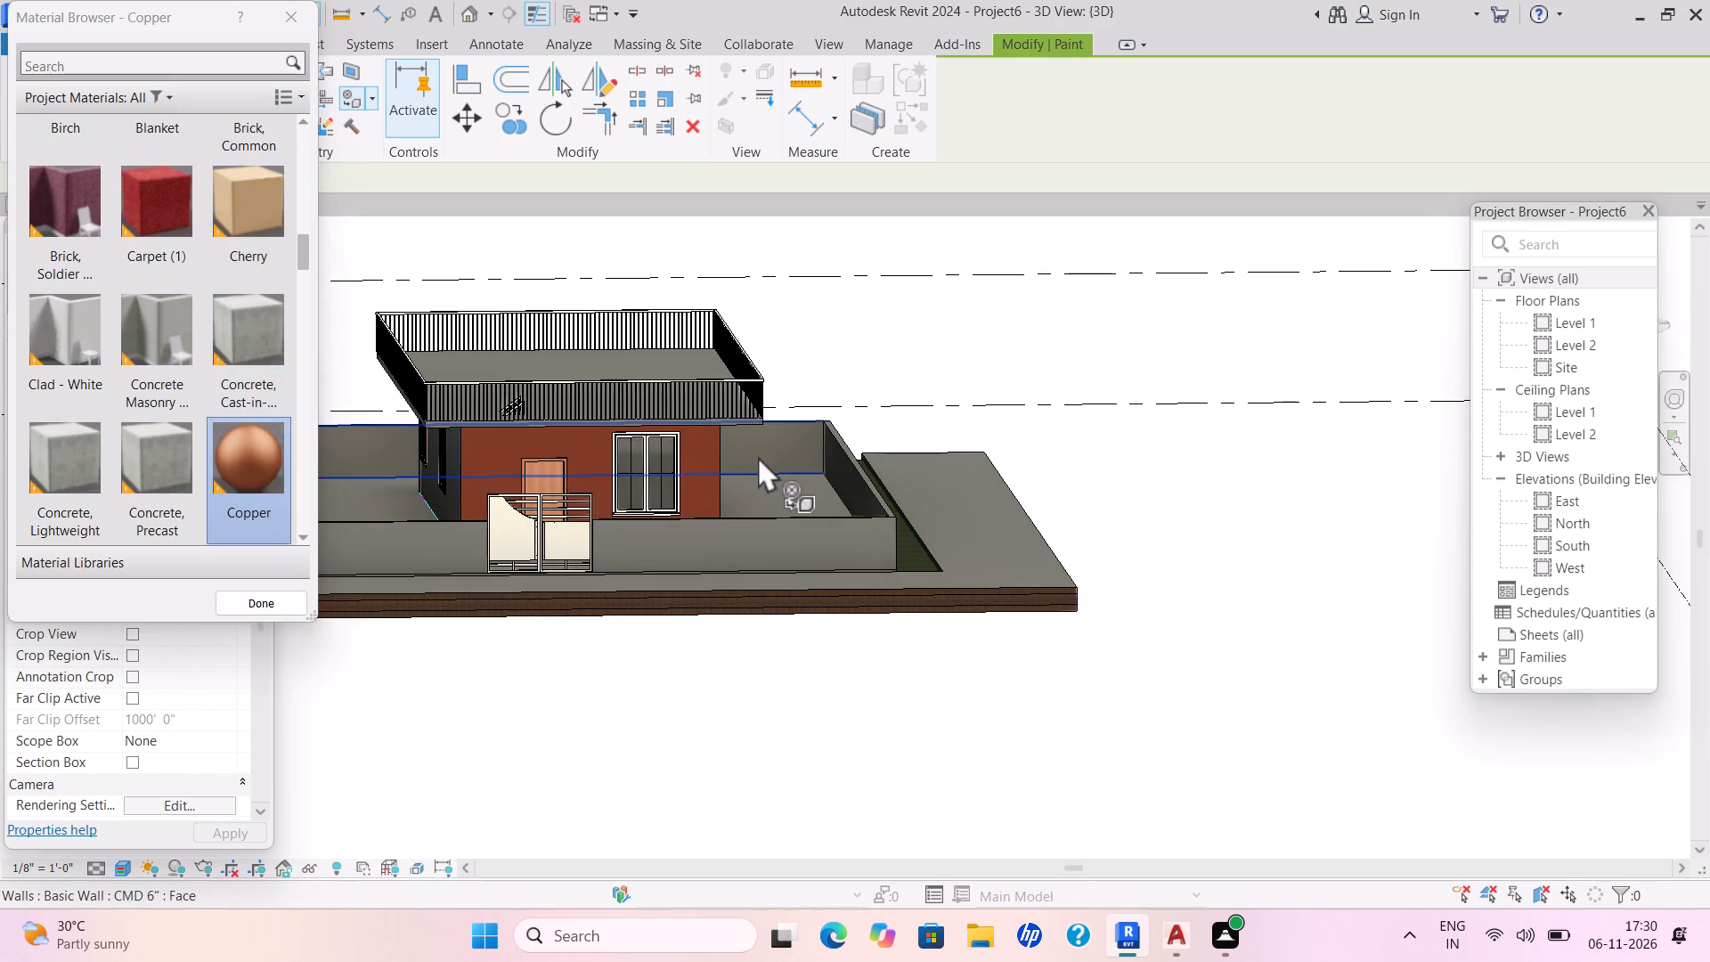
# Paint the exterior faces of the house's two side walls and rear wall with the Copper material.
pyautogui.keyDown('shift'); pyautogui.moveTo(758, 456); pyautogui.dragTo(579, 490, button='middle'); pyautogui.keyUp('shift')
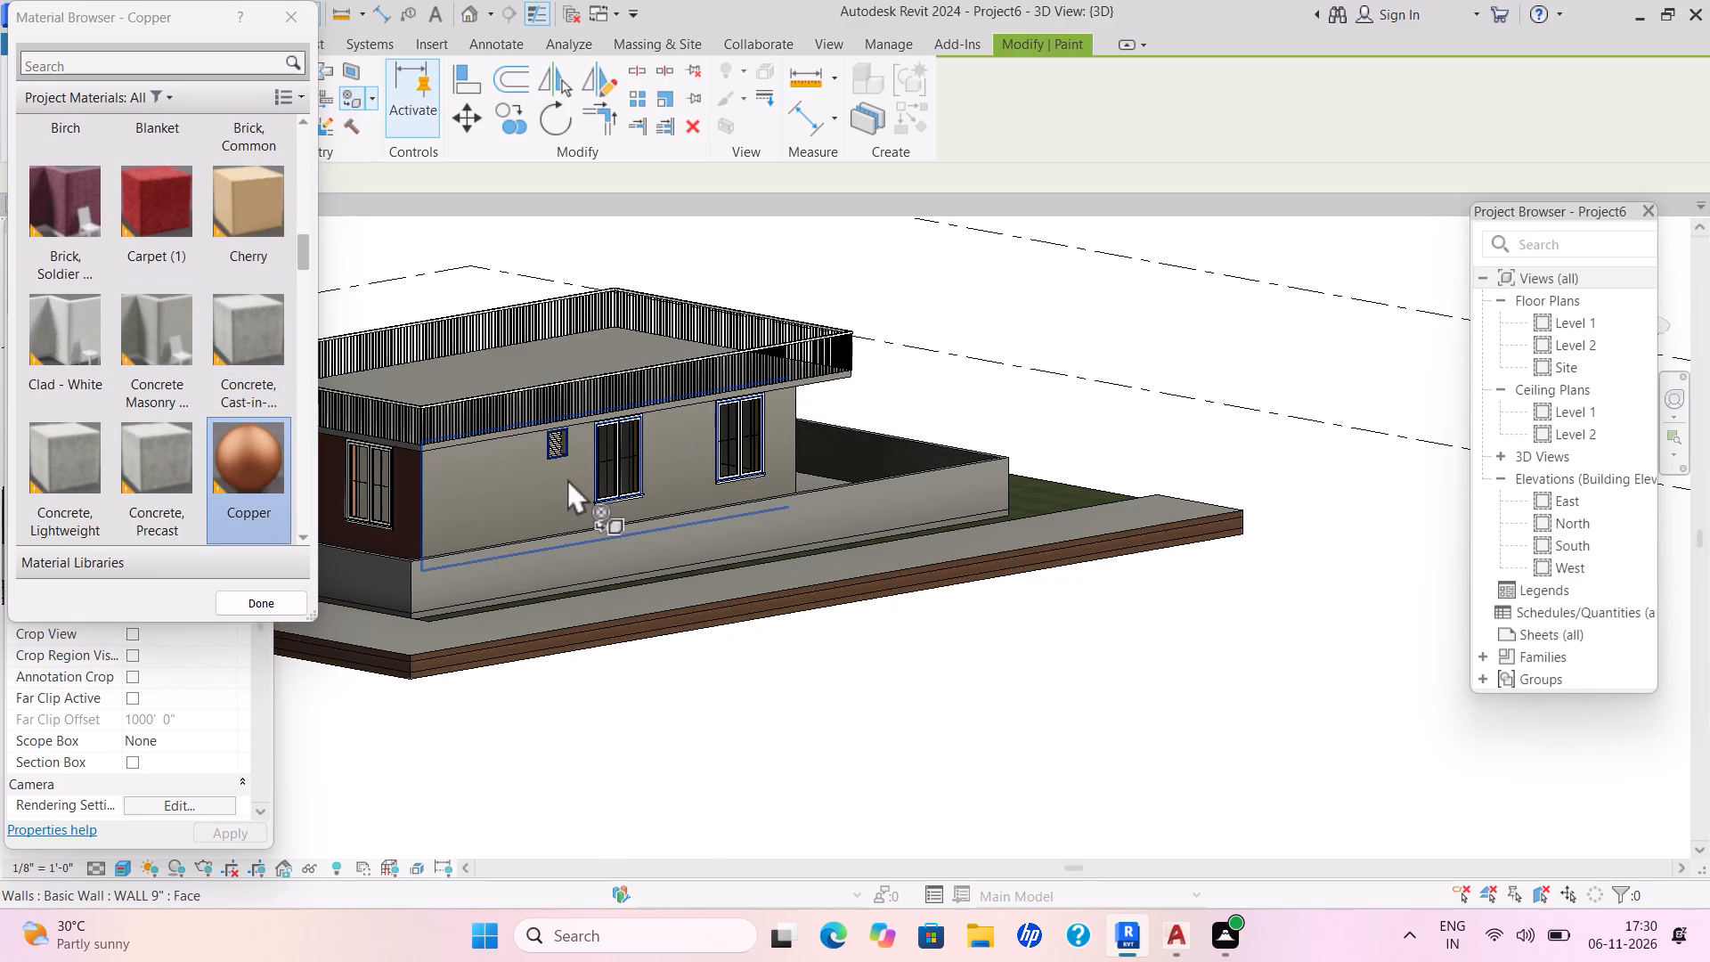
pyautogui.click(567, 478)
pyautogui.keyDown('shift'); pyautogui.scroll(-1, 799, 451); pyautogui.keyUp('shift')
pyautogui.keyDown('shift'); pyautogui.scroll(1, 799, 451); pyautogui.keyUp('shift')
pyautogui.keyDown('shift'); pyautogui.scroll(-1, 799, 451); pyautogui.keyUp('shift')
pyautogui.keyDown('shift'); pyautogui.scroll(1, 799, 451); pyautogui.keyUp('shift')
pyautogui.keyDown('shift'); pyautogui.scroll(-3, 799, 451); pyautogui.keyUp('shift')
pyautogui.keyDown('shift'); pyautogui.moveTo(799, 451); pyautogui.dragTo(513, 489, button='middle'); pyautogui.keyUp('shift')
pyautogui.keyDown('shift'); pyautogui.scroll(1, 640, 484); pyautogui.keyUp('shift')
pyautogui.keyDown('shift'); pyautogui.scroll(-3, 513, 487); pyautogui.keyUp('shift')
pyautogui.keyDown('shift'); pyautogui.scroll(1, 519, 483); pyautogui.keyUp('shift')
pyautogui.keyDown('shift'); pyautogui.scroll(-1, 522, 482); pyautogui.keyUp('shift')
pyautogui.click(676, 463)
pyautogui.keyDown('shift'); pyautogui.scroll(1, 839, 461); pyautogui.keyUp('shift')
pyautogui.keyDown('shift'); pyautogui.scroll(-1, 839, 461); pyautogui.keyUp('shift')
pyautogui.keyDown('shift'); pyautogui.scroll(2, 831, 463); pyautogui.keyUp('shift')
pyautogui.keyDown('shift'); pyautogui.moveTo(818, 468); pyautogui.dragTo(512, 495, button='middle'); pyautogui.keyUp('shift')
pyautogui.keyDown('shift'); pyautogui.scroll(-4, 818, 468); pyautogui.keyUp('shift')
pyautogui.keyDown('shift'); pyautogui.scroll(5, 512, 496); pyautogui.keyUp('shift')
pyautogui.keyDown('shift'); pyautogui.scroll(-1, 656, 479); pyautogui.keyUp('shift')
pyautogui.keyDown('shift'); pyautogui.moveTo(655, 481); pyautogui.dragTo(565, 506, button='middle'); pyautogui.keyUp('shift')
pyautogui.scroll(-1, 566, 501)
pyautogui.scroll(1, 623, 495)
pyautogui.click(623, 495)
# Paint the compound floor around the house and the top of the roof with the Door - Panel material.
pyautogui.scroll(-4, 917, 438)
pyautogui.keyDown('shift'); pyautogui.moveTo(910, 442); pyautogui.dragTo(625, 475, button='middle'); pyautogui.keyUp('shift')
pyautogui.keyDown('shift'); pyautogui.scroll(2, 908, 444); pyautogui.keyUp('shift')
pyautogui.keyDown('shift'); pyautogui.scroll(-1, 809, 469); pyautogui.keyUp('shift')
pyautogui.keyDown('shift'); pyautogui.scroll(1, 622, 474); pyautogui.keyUp('shift')
pyautogui.keyDown('shift'); pyautogui.scroll(-1, 619, 472); pyautogui.keyUp('shift')
pyautogui.keyDown('shift'); pyautogui.scroll(1, 618, 471); pyautogui.keyUp('shift')
pyautogui.scroll(-1, 615, 468)
pyautogui.scroll(-1, 774, 411)
pyautogui.scroll(2, 775, 412)
pyautogui.moveTo(791, 415); pyautogui.dragTo(952, 339, button='middle')
pyautogui.scroll(1, 897, 357)
pyautogui.scroll(-1, 902, 355)
pyautogui.scroll(2, 909, 351)
pyautogui.keyDown('shift'); pyautogui.scroll(-1, 905, 411); pyautogui.keyUp('shift')
pyautogui.keyDown('shift'); pyautogui.scroll(1, 901, 412); pyautogui.keyUp('shift')
pyautogui.keyDown('shift'); pyautogui.scroll(-2, 888, 420); pyautogui.keyUp('shift')
pyautogui.keyDown('shift'); pyautogui.moveTo(881, 422); pyautogui.dragTo(826, 430, button='middle'); pyautogui.keyUp('shift')
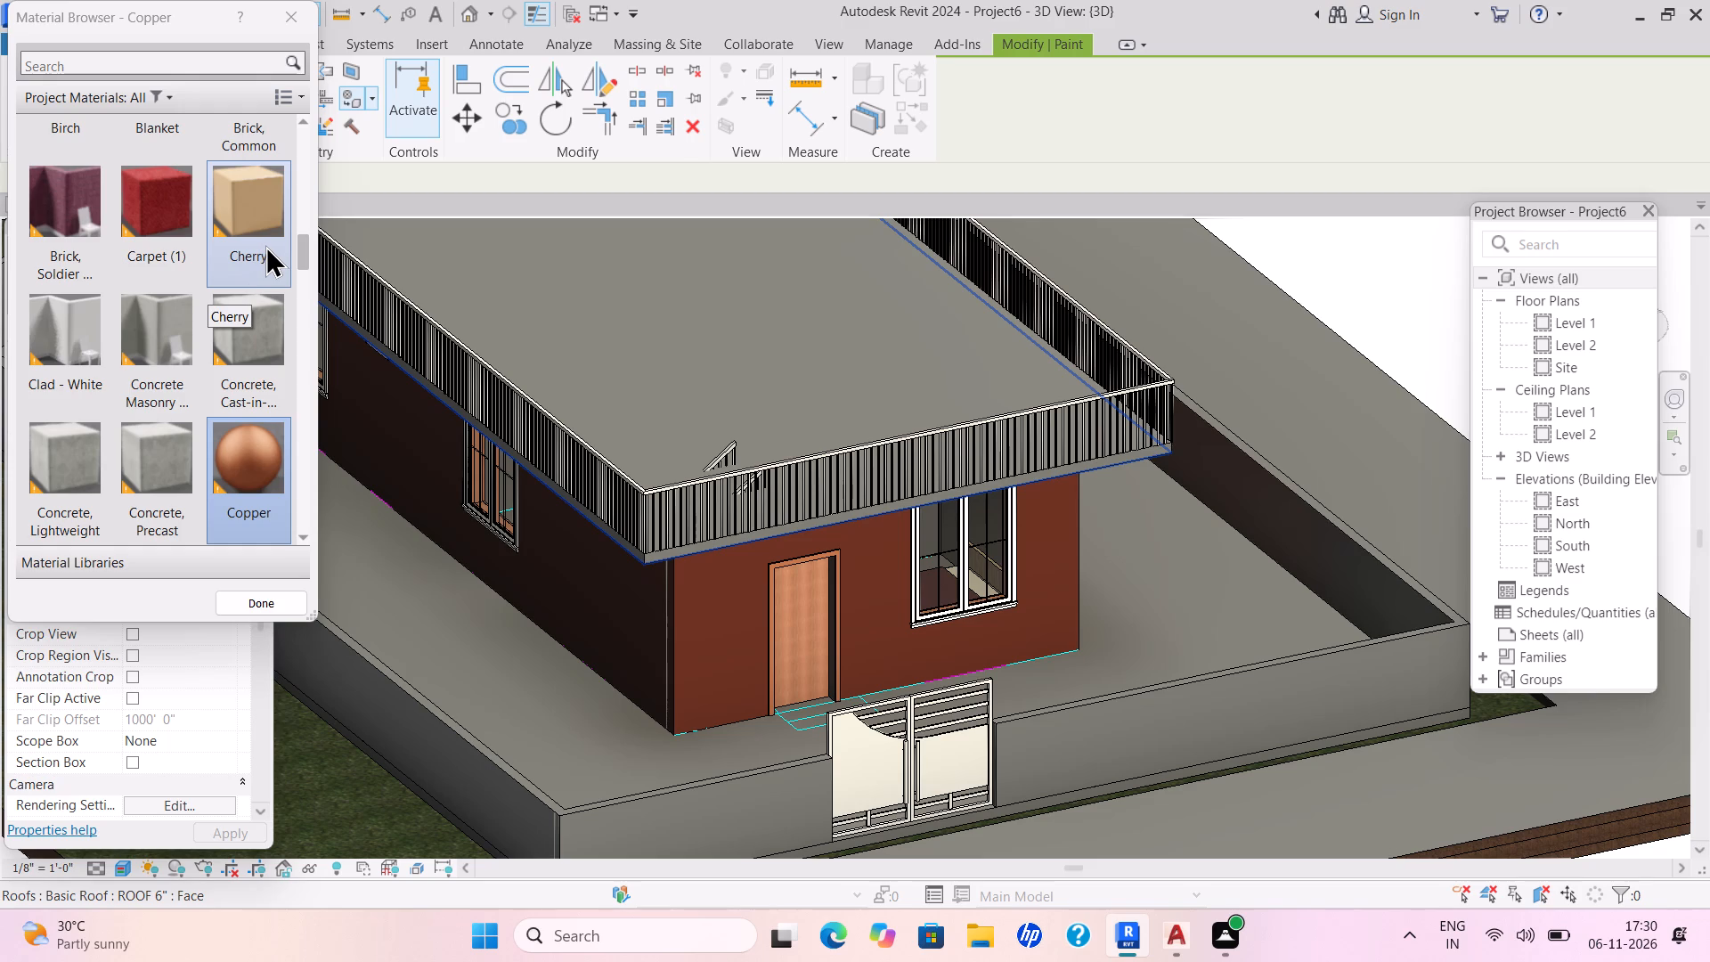
pyautogui.scroll(1, 199, 374)
pyautogui.scroll(-2, 203, 385)
pyautogui.scroll(1, 201, 391)
pyautogui.scroll(-1, 201, 395)
pyautogui.scroll(1, 201, 395)
pyautogui.scroll(-2, 201, 395)
pyautogui.scroll(3, 204, 400)
pyautogui.scroll(-1, 203, 412)
pyautogui.scroll(4, 203, 413)
pyautogui.scroll(-1, 203, 413)
pyautogui.scroll(2, 203, 414)
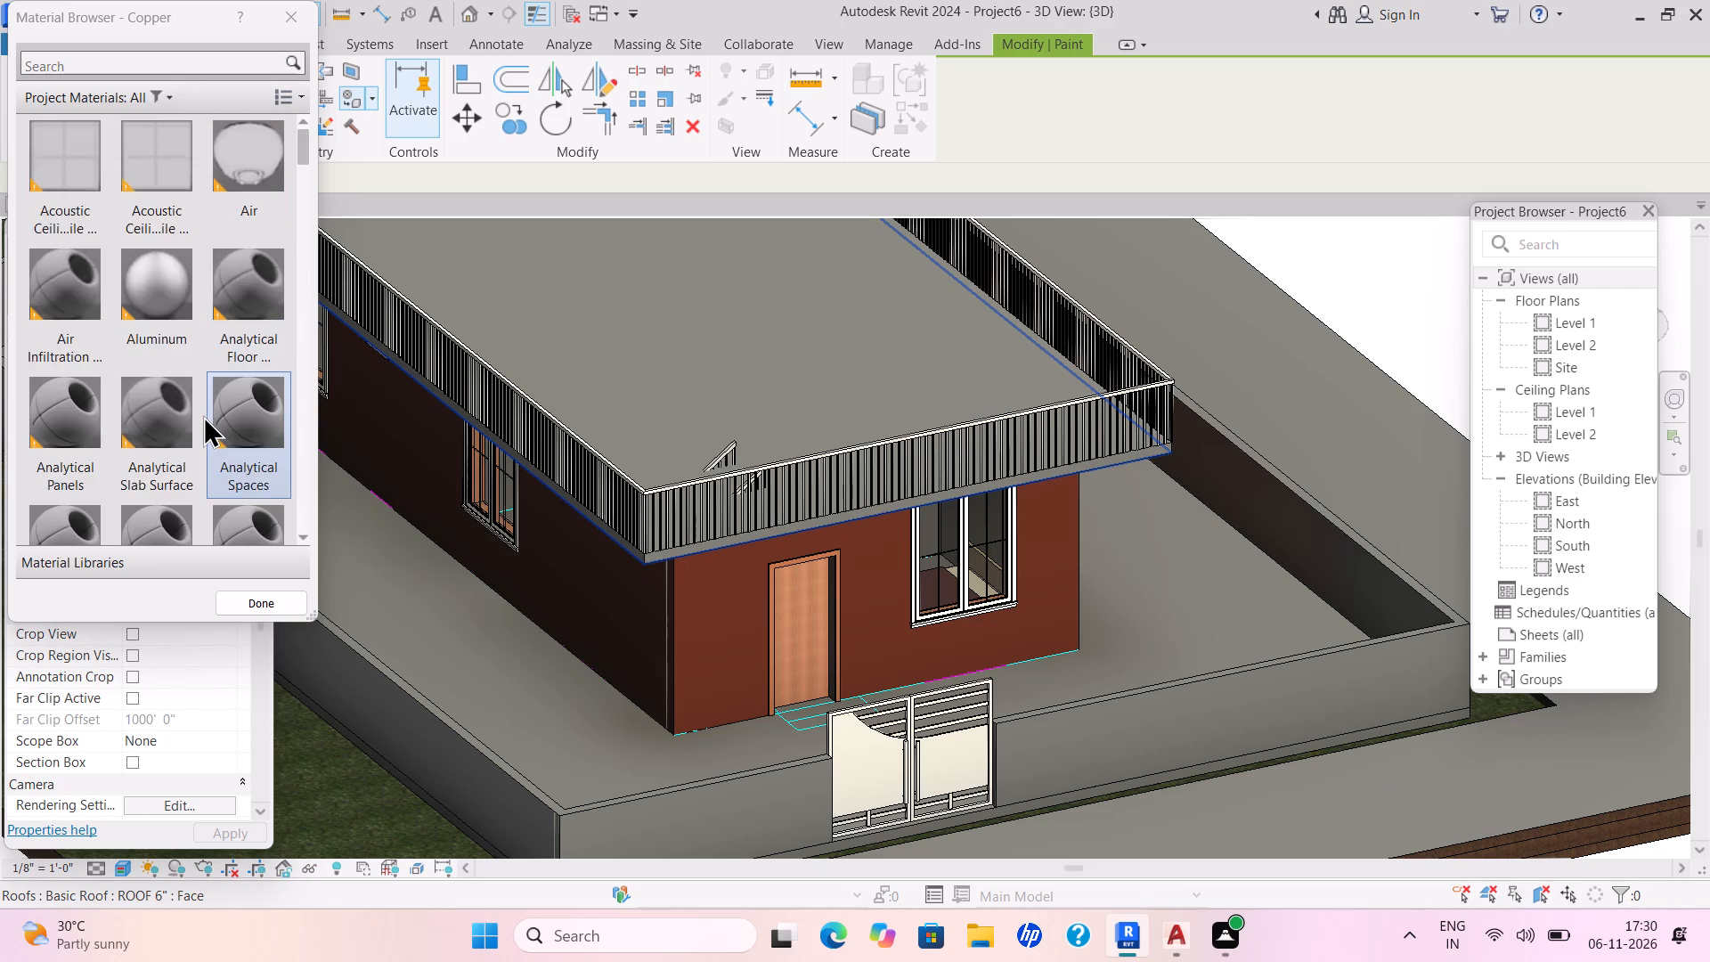
pyautogui.scroll(-1, 202, 417)
pyautogui.scroll(1, 200, 424)
pyautogui.scroll(-1, 200, 424)
pyautogui.scroll(1, 200, 424)
pyautogui.scroll(-2, 200, 424)
pyautogui.scroll(3, 200, 426)
pyautogui.scroll(-2, 200, 426)
pyautogui.scroll(1, 200, 426)
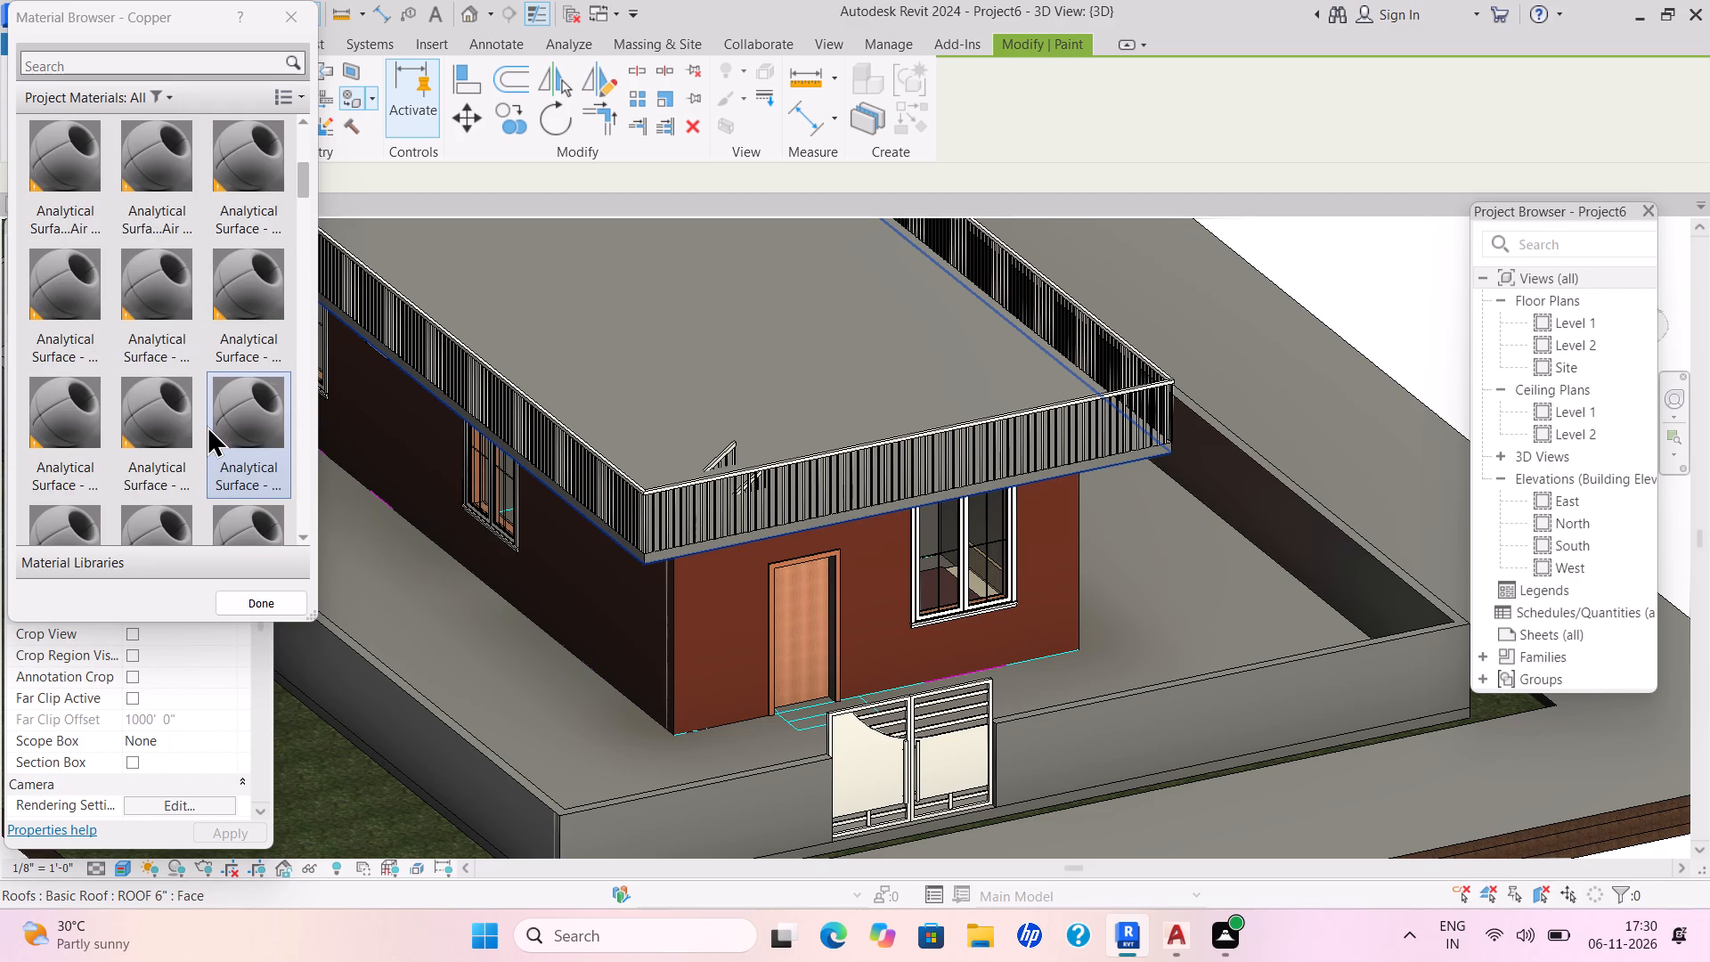
pyautogui.scroll(-2, 207, 425)
pyautogui.scroll(7, 207, 430)
pyautogui.scroll(-1, 207, 434)
pyautogui.scroll(2, 215, 429)
pyautogui.scroll(-1, 216, 431)
pyautogui.scroll(3, 218, 431)
pyautogui.scroll(-1, 221, 432)
pyautogui.scroll(2, 221, 432)
pyautogui.scroll(-2, 221, 432)
pyautogui.scroll(3, 222, 432)
pyautogui.scroll(-1, 222, 432)
pyautogui.scroll(1, 237, 413)
pyautogui.scroll(-3, 237, 414)
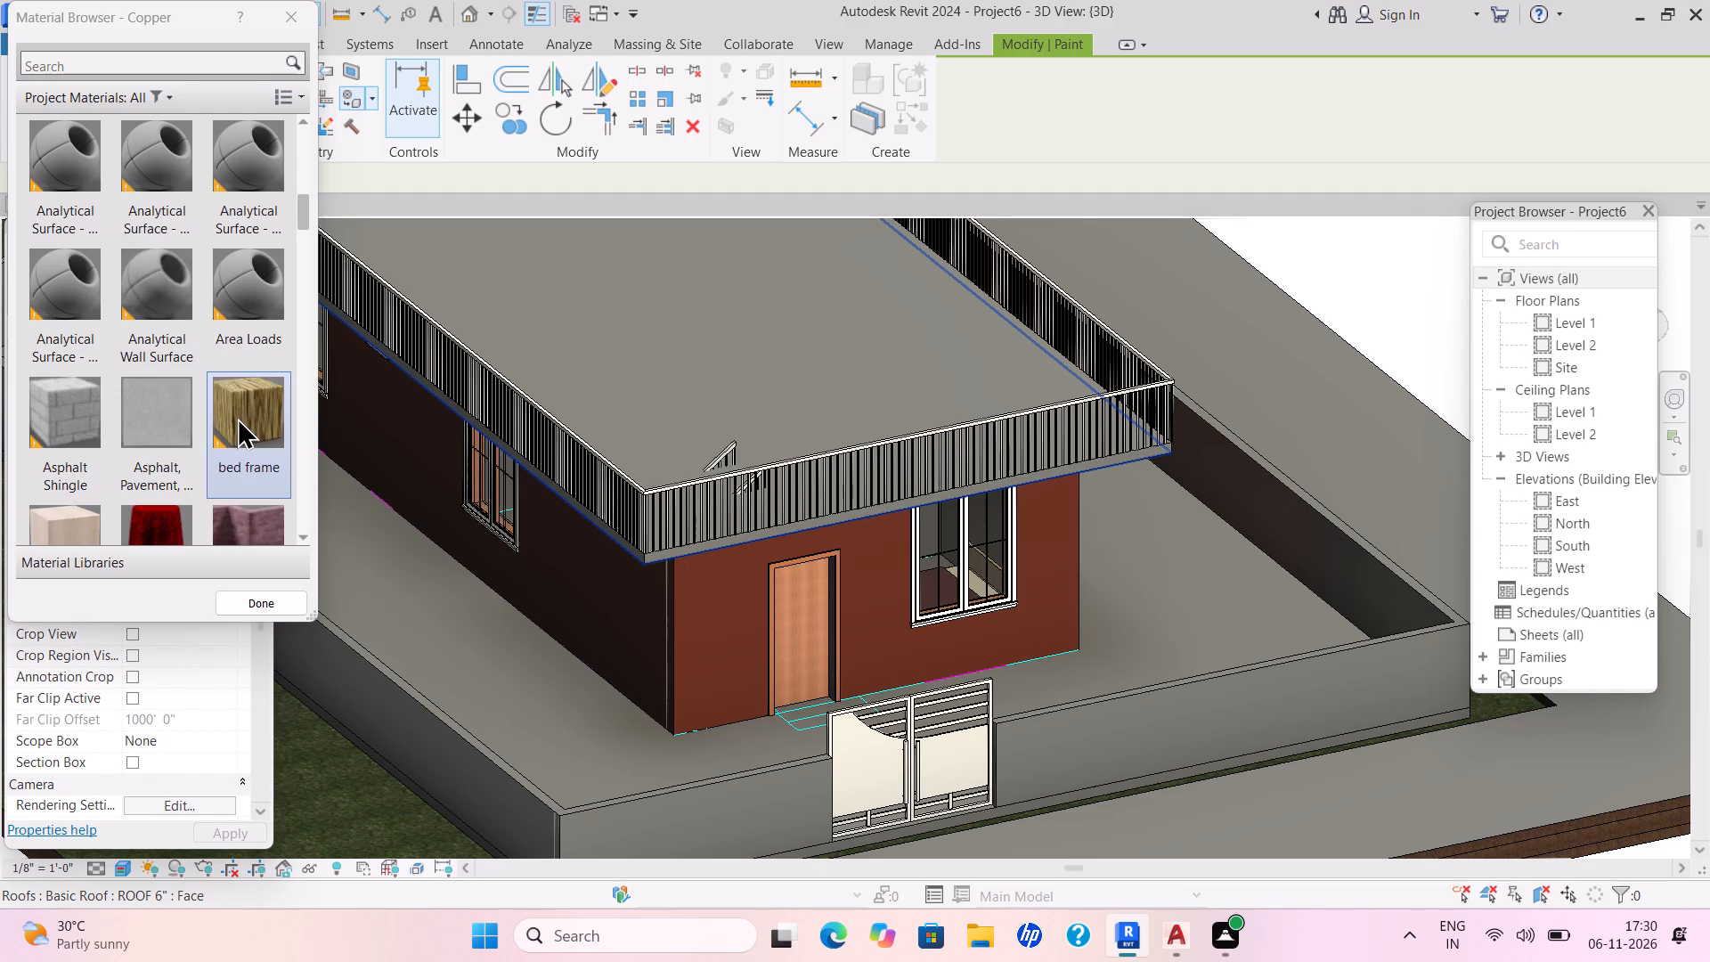
pyautogui.scroll(-1, 255, 409)
pyautogui.scroll(1, 256, 409)
pyautogui.scroll(-1, 256, 412)
pyautogui.scroll(1, 256, 412)
pyautogui.scroll(-2, 256, 412)
pyautogui.scroll(1, 256, 412)
pyautogui.scroll(-2, 256, 412)
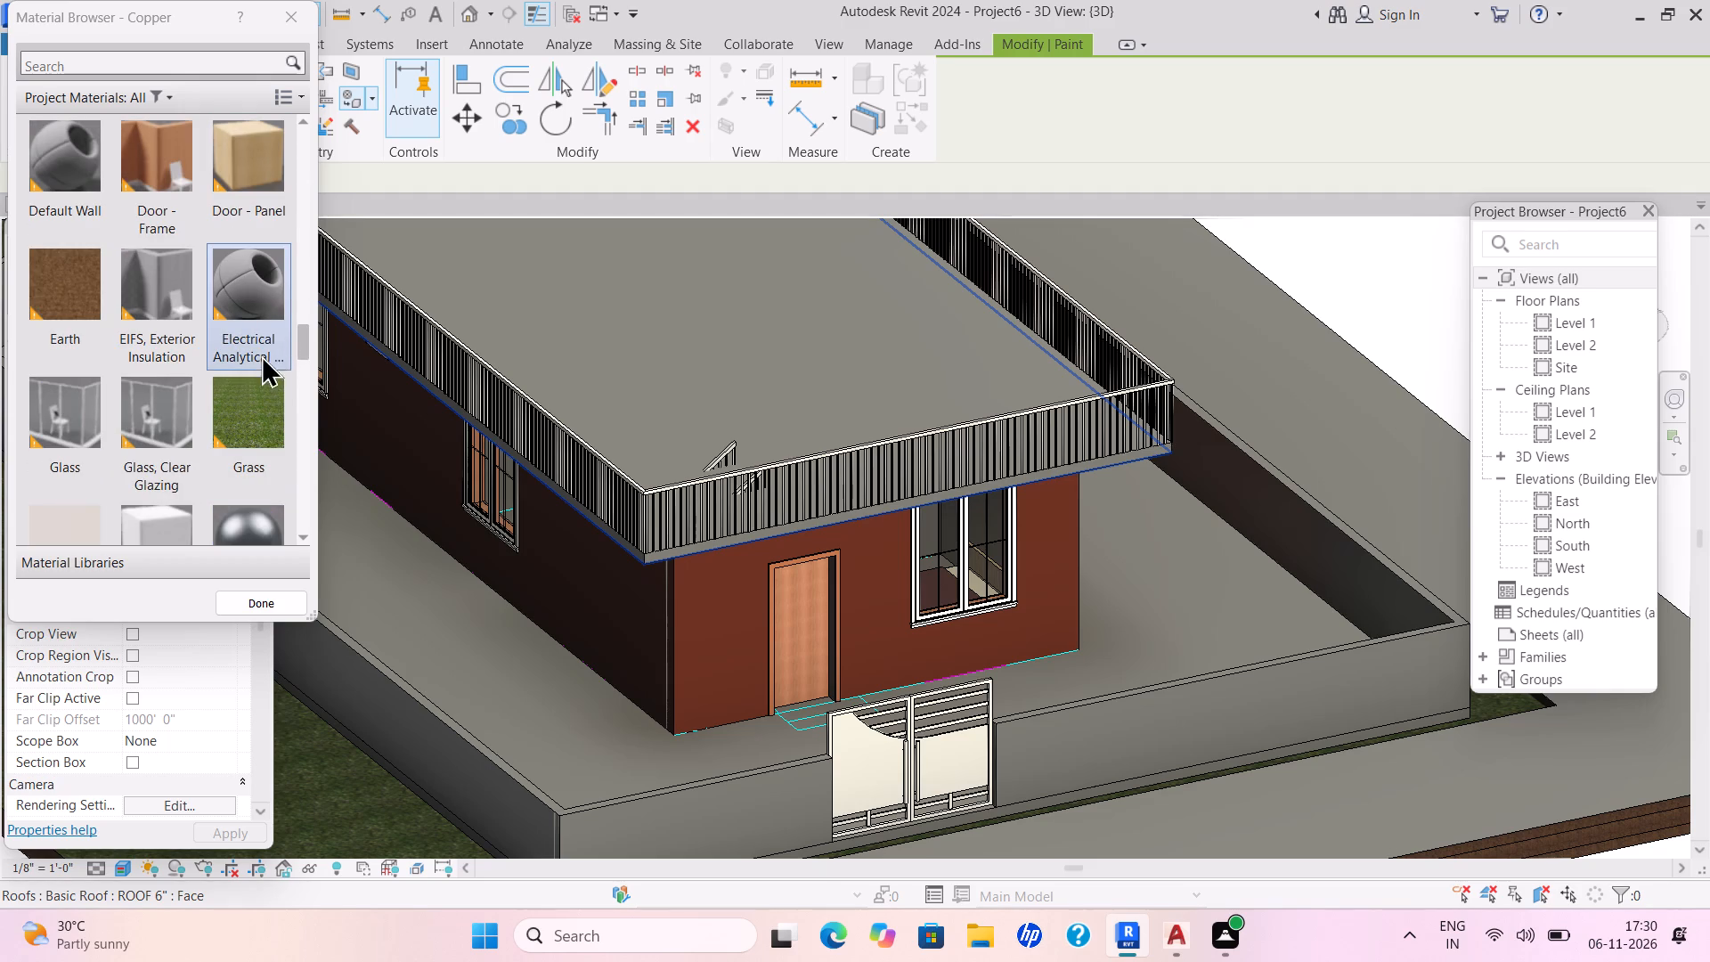
pyautogui.click(250, 216)
pyautogui.click(1225, 550)
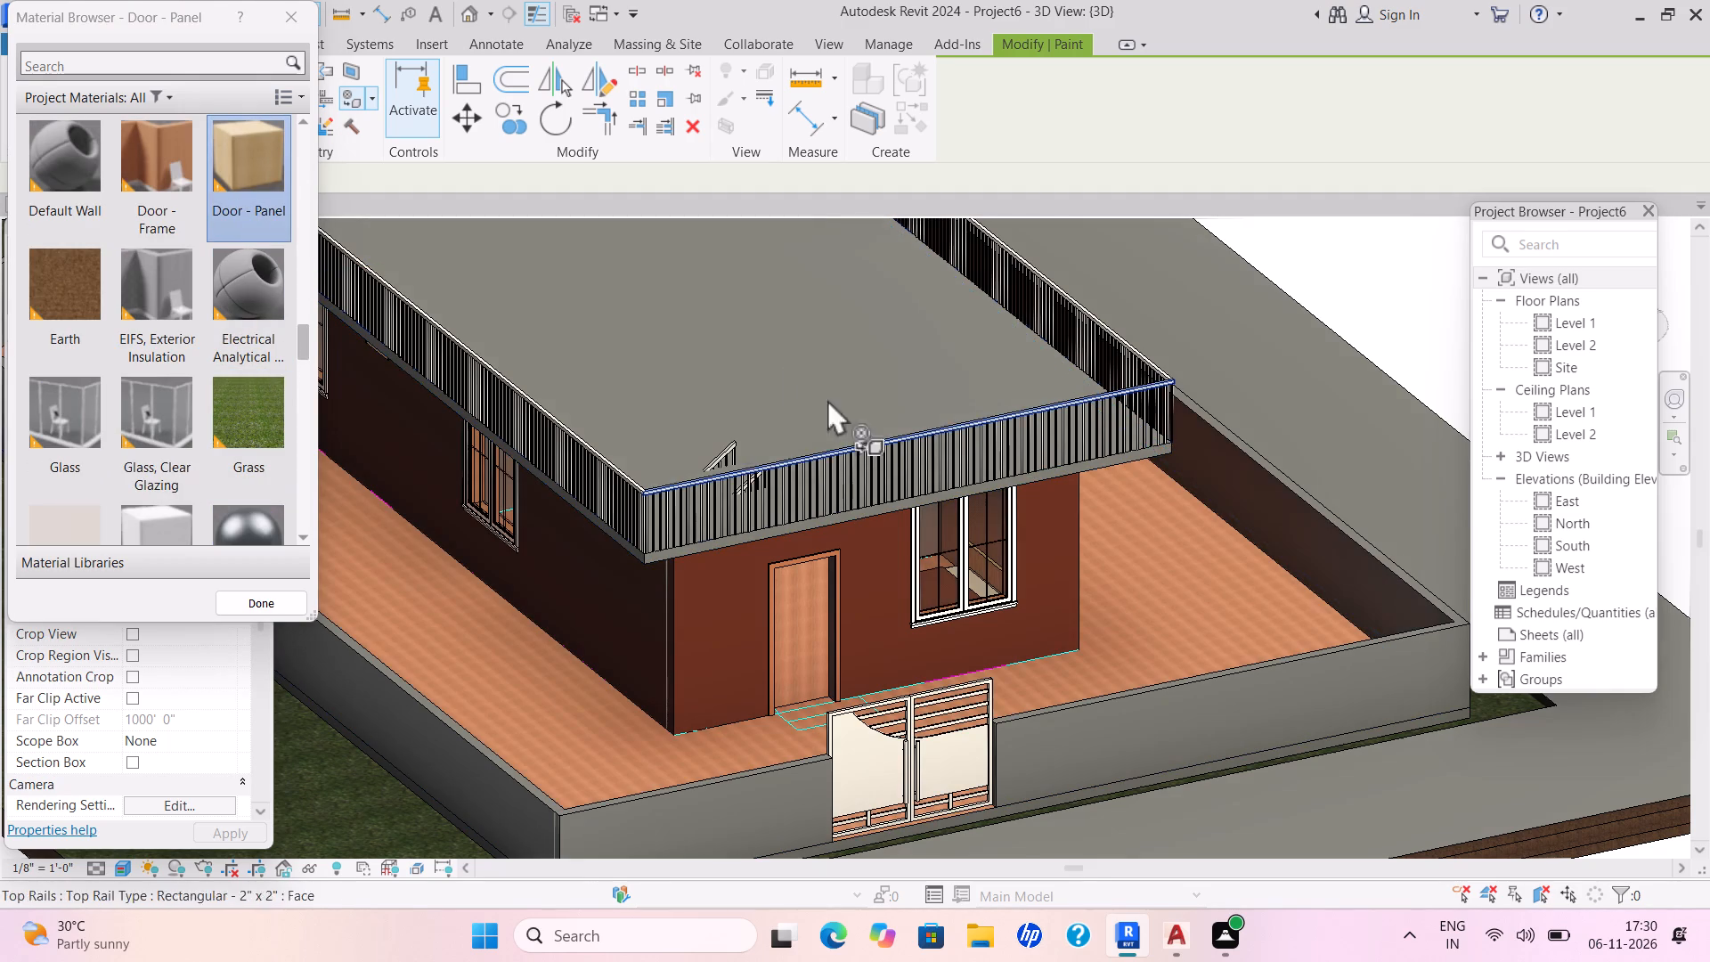
pyautogui.click(779, 363)
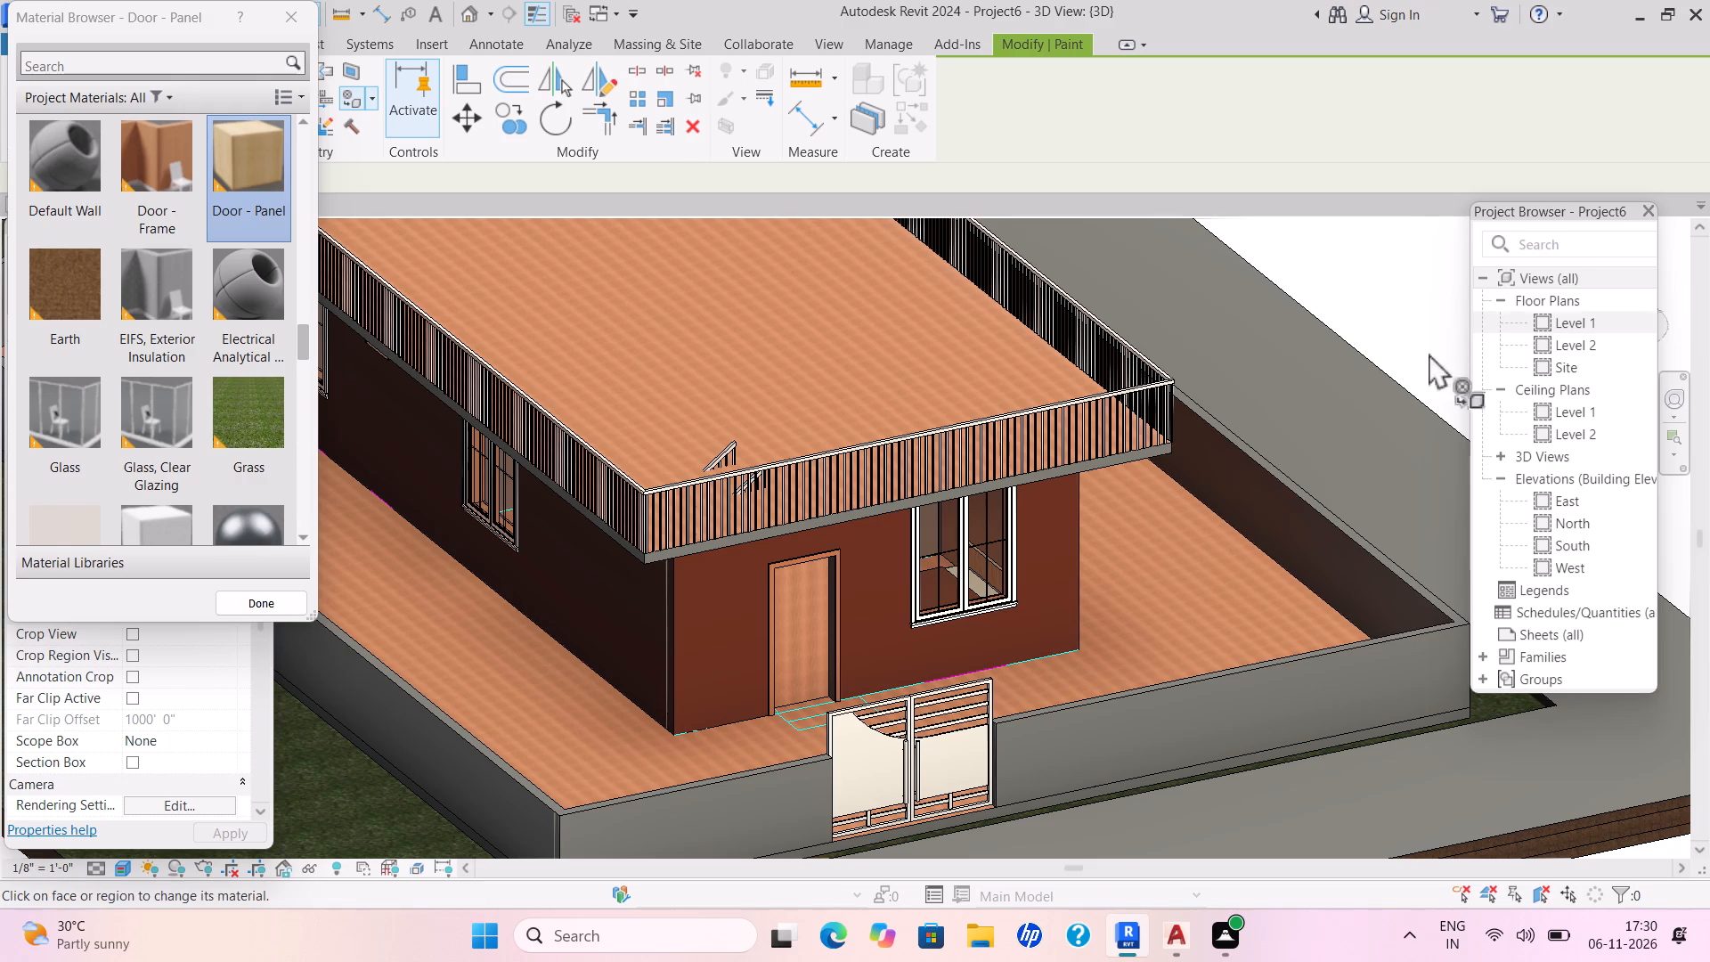
# Paint the inner faces of the rear boundary wall and both side boundary walls with the Parking Stripe material.
pyautogui.scroll(1, 270, 393)
pyautogui.scroll(-2, 270, 393)
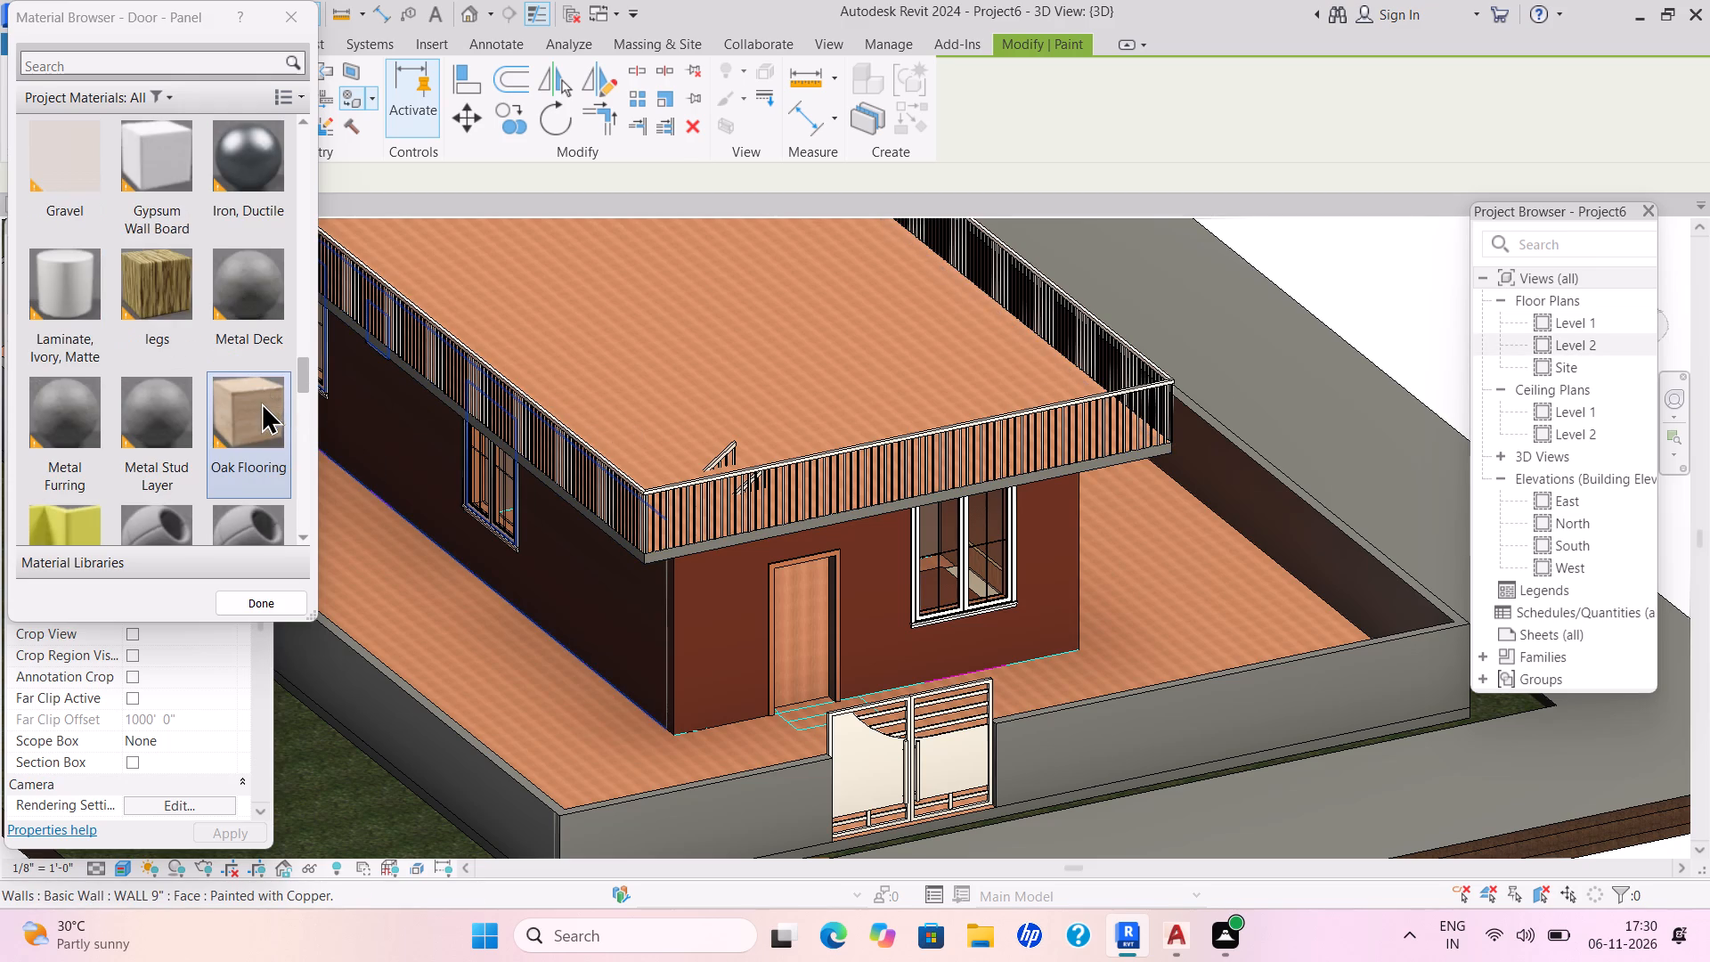
pyautogui.click(80, 481)
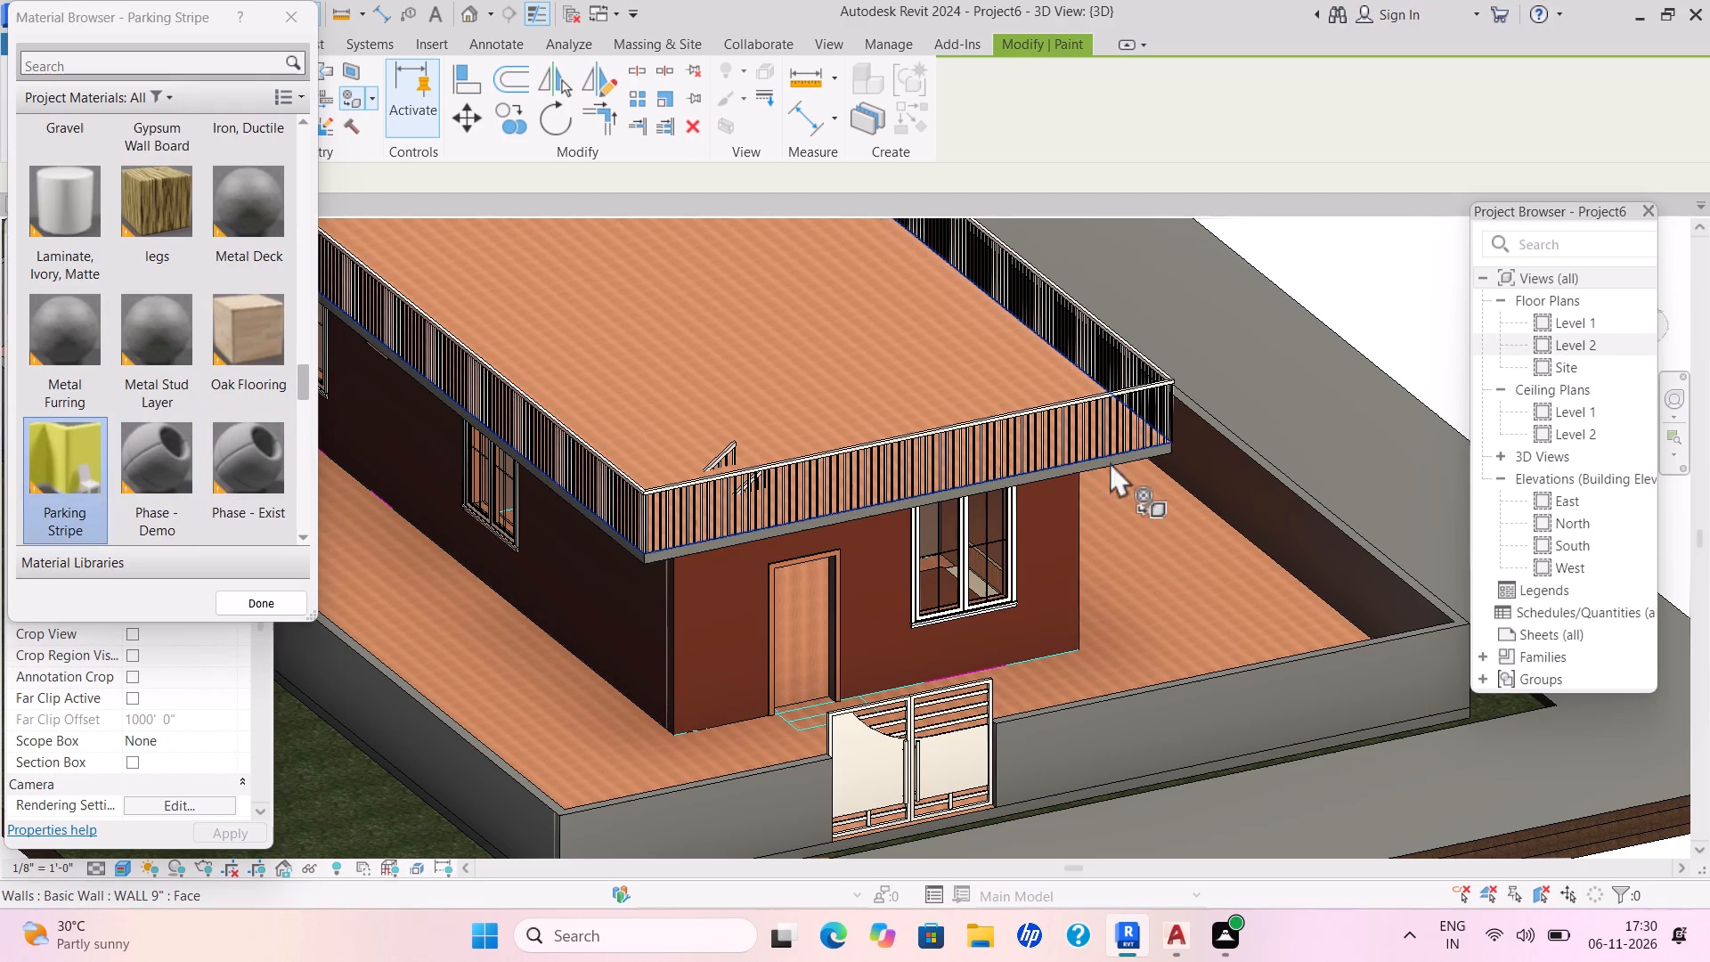
pyautogui.click(1267, 502)
pyautogui.keyDown('shift'); pyautogui.moveTo(1303, 566); pyautogui.dragTo(1278, 570, button='middle'); pyautogui.keyUp('shift')
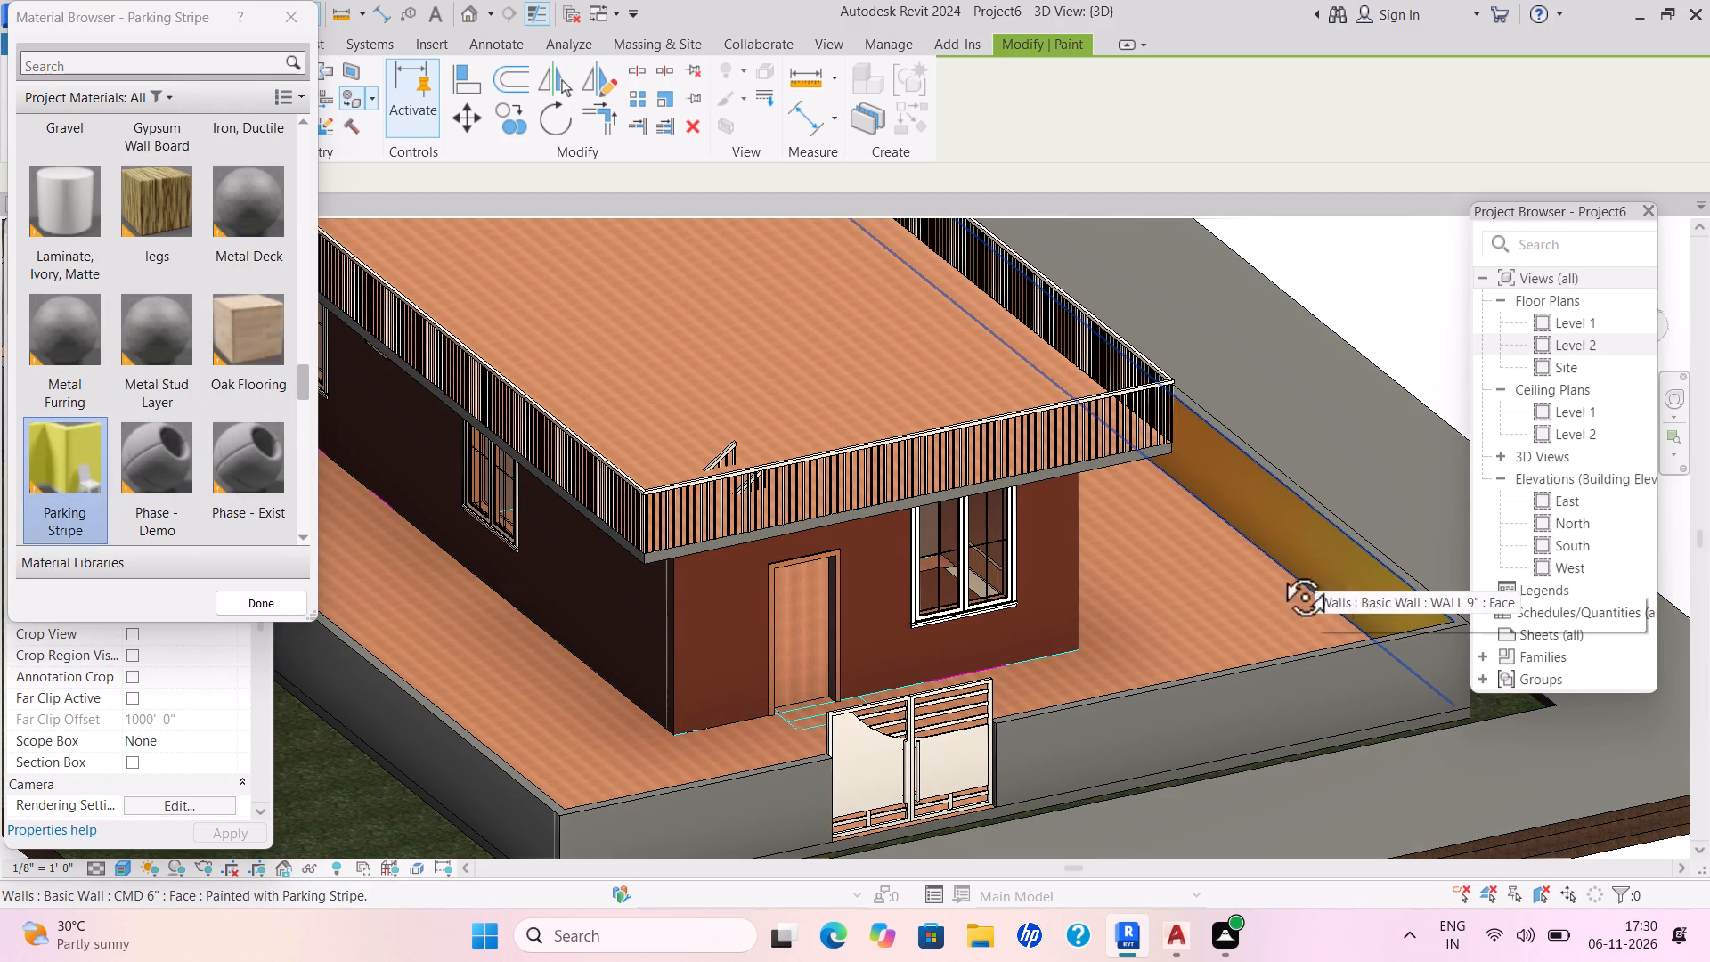
pyautogui.keyDown('shift'); pyautogui.moveTo(1278, 570); pyautogui.dragTo(1083, 527, button='middle'); pyautogui.keyUp('shift')
pyautogui.click(1210, 352)
pyautogui.keyDown('shift'); pyautogui.moveTo(1126, 431); pyautogui.dragTo(1243, 405, button='middle'); pyautogui.keyUp('shift')
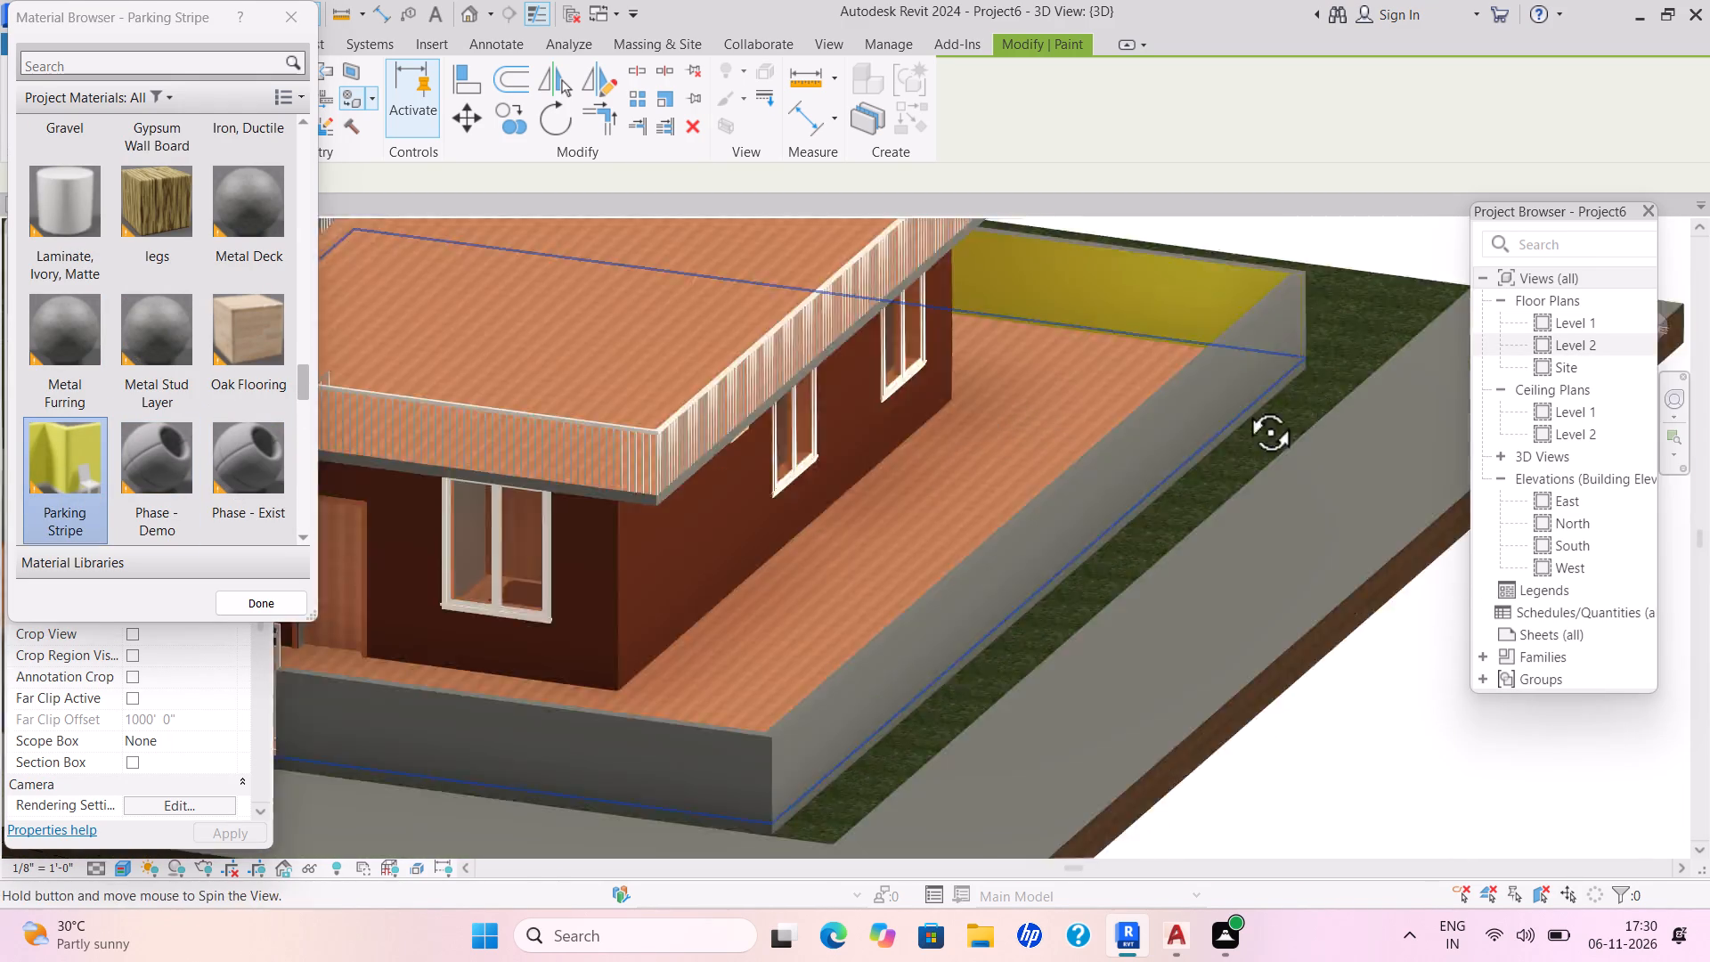
pyautogui.keyDown('shift'); pyautogui.moveTo(1243, 405); pyautogui.dragTo(1321, 376, button='middle'); pyautogui.keyUp('shift')
pyautogui.keyDown('shift'); pyautogui.moveTo(1086, 511); pyautogui.dragTo(860, 590, button='middle'); pyautogui.keyUp('shift')
pyautogui.moveTo(875, 554); pyautogui.dragTo(904, 543, button='middle')
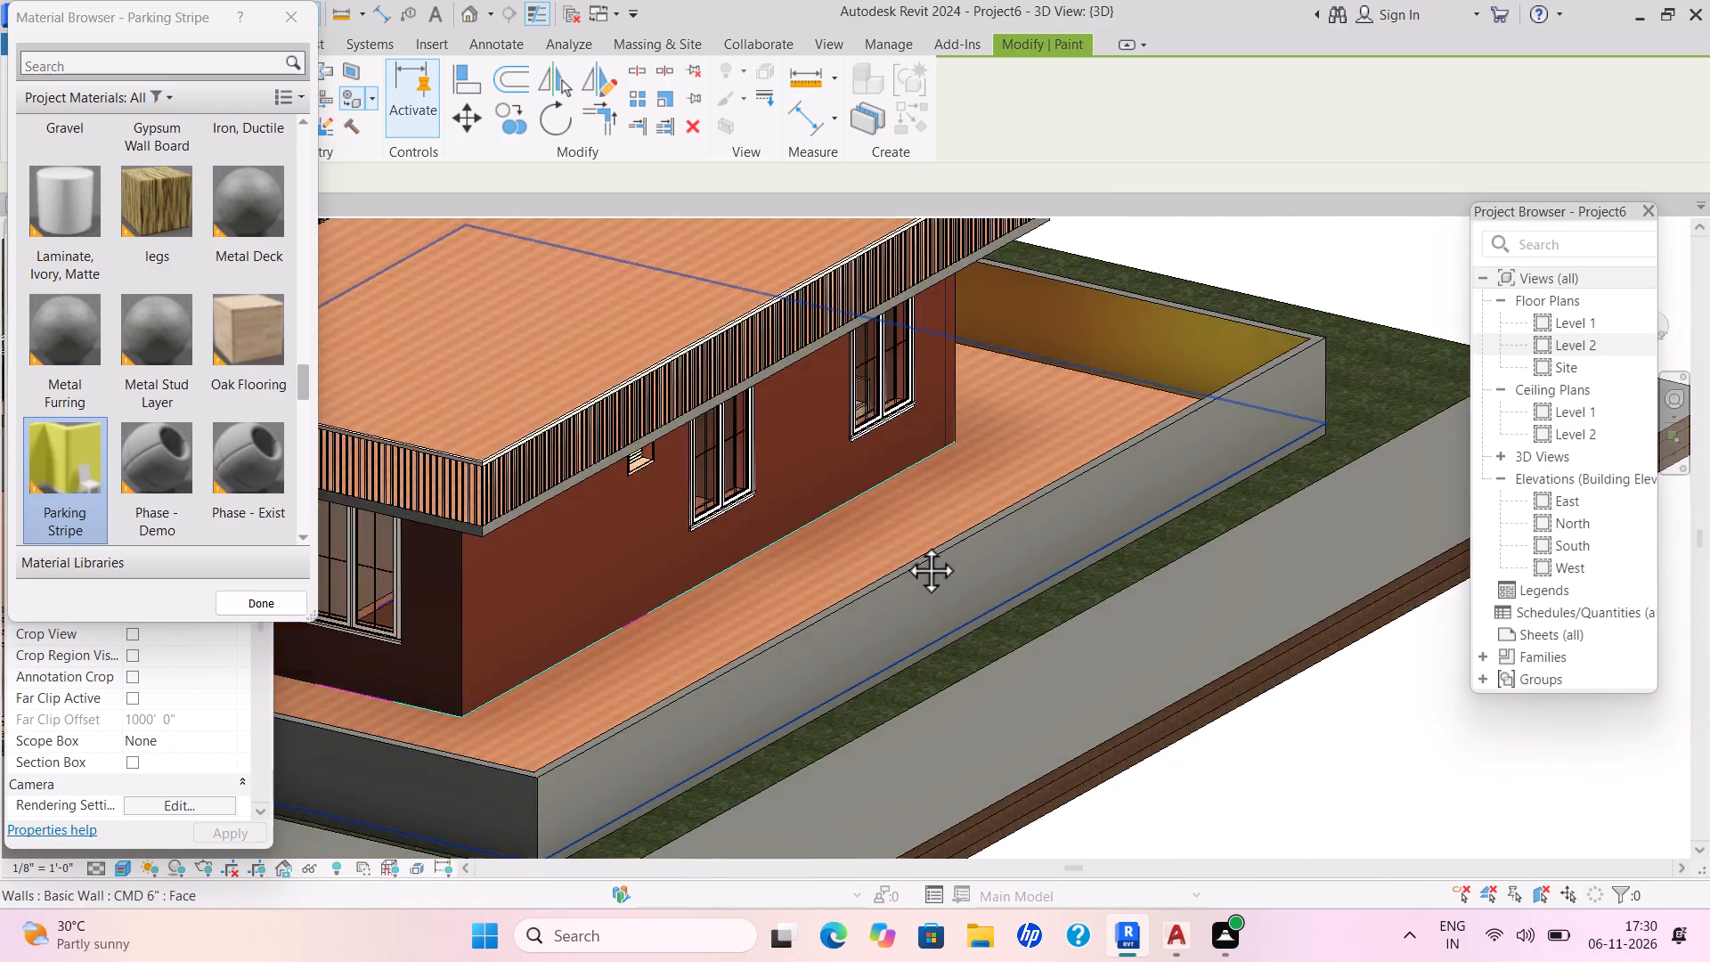
pyautogui.moveTo(904, 543); pyautogui.dragTo(1194, 476, button='middle')
pyautogui.scroll(2, 1194, 476)
pyautogui.scroll(-1, 1194, 476)
pyautogui.scroll(2, 988, 535)
pyautogui.moveTo(975, 544); pyautogui.dragTo(1261, 469, button='middle')
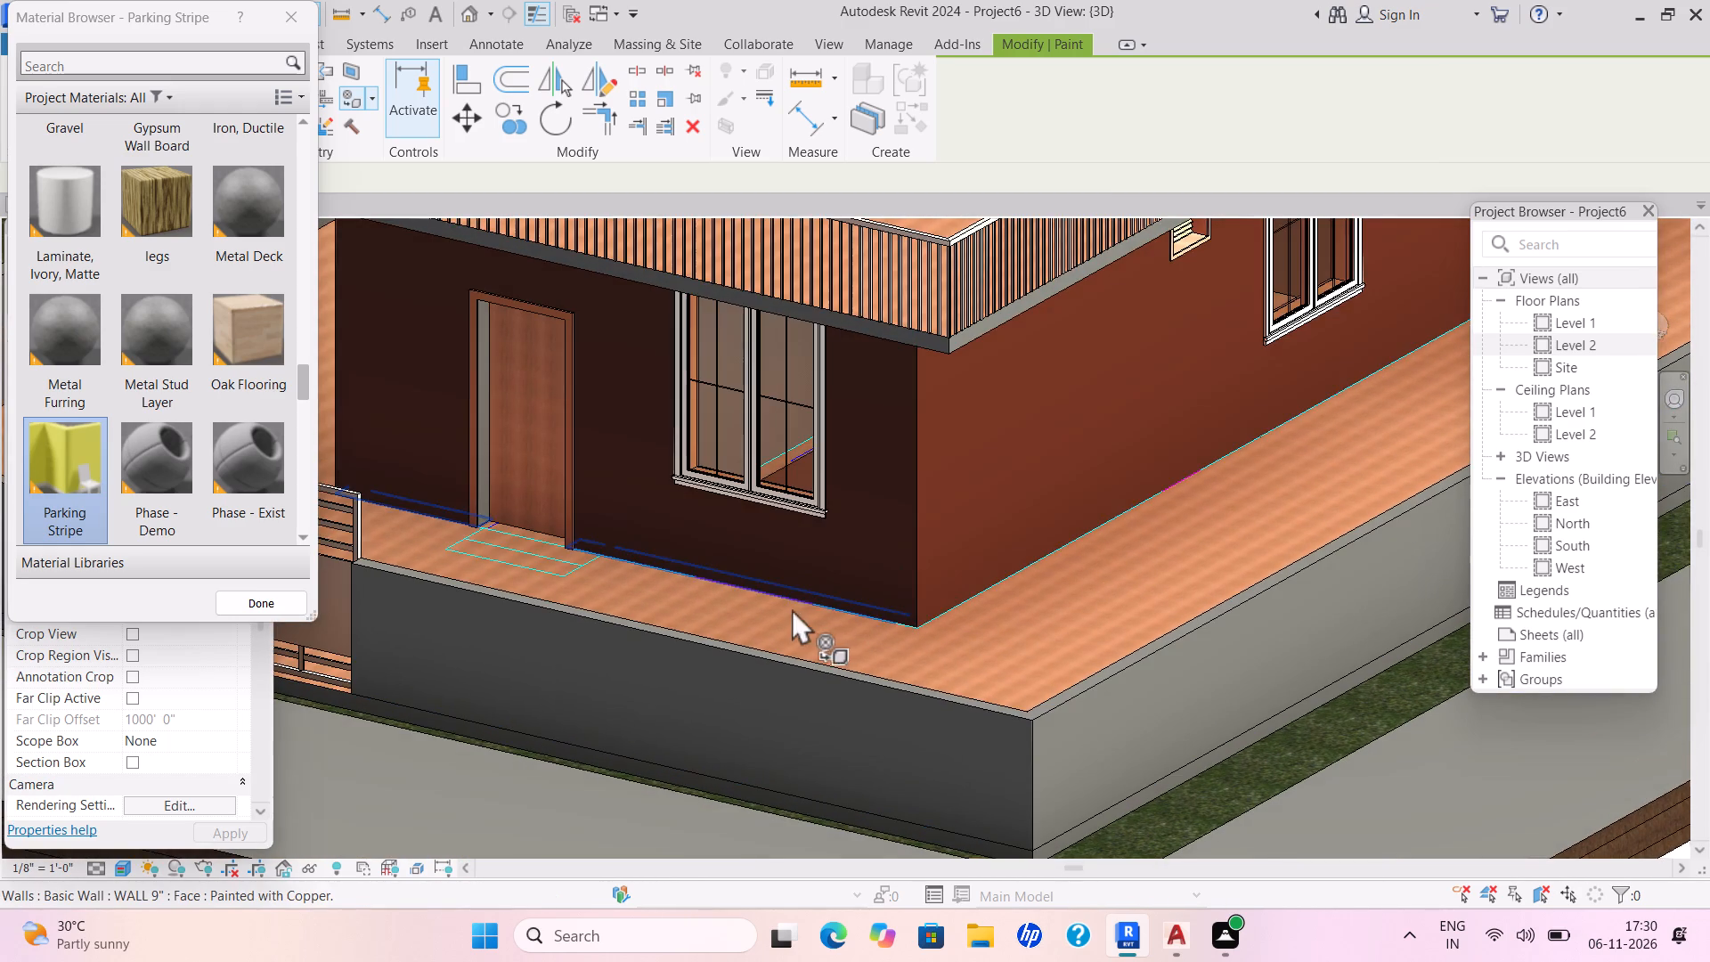
pyautogui.scroll(-1, 943, 583)
pyautogui.moveTo(959, 579); pyautogui.dragTo(1235, 455, button='middle')
pyautogui.scroll(-1, 1181, 469)
pyautogui.scroll(2, 1191, 466)
pyautogui.scroll(-1, 1226, 456)
pyautogui.moveTo(634, 409); pyautogui.dragTo(750, 481, button='middle')
pyautogui.scroll(3, 659, 424)
pyautogui.scroll(-1, 748, 481)
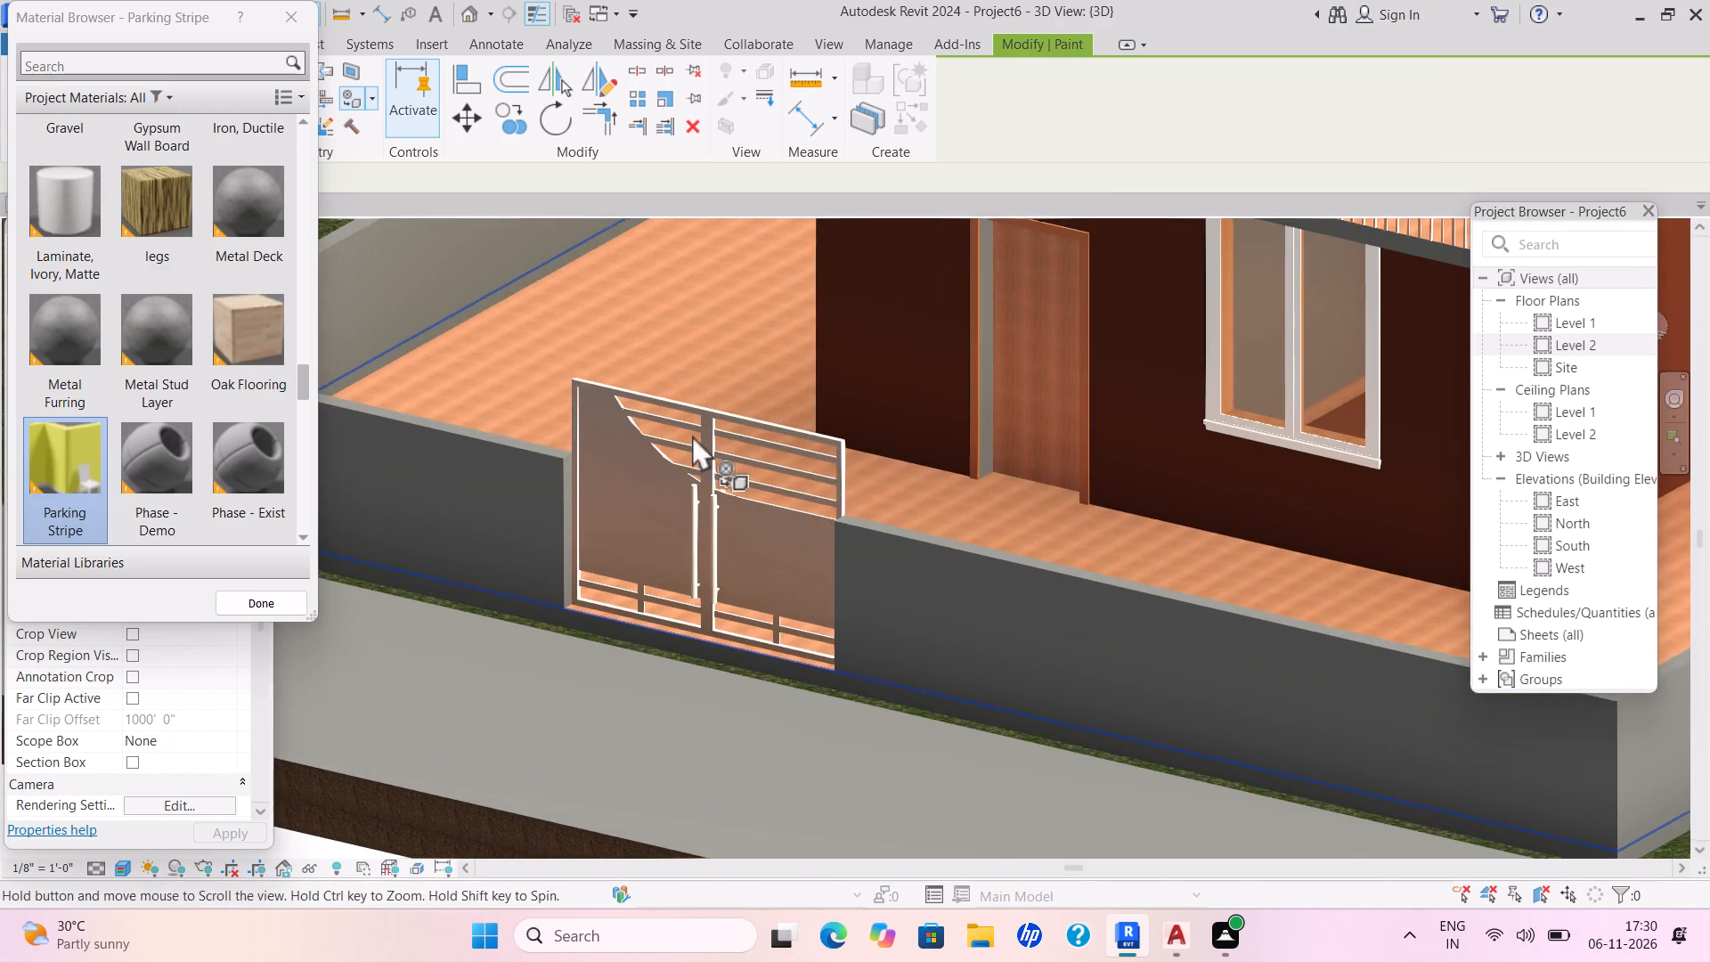
pyautogui.click(427, 265)
# Paint the inner faces of the front boundary wall on both sides of the gate with the Parking Stripe material.
pyautogui.keyDown('shift'); pyautogui.moveTo(737, 496); pyautogui.dragTo(868, 538, button='middle'); pyautogui.keyUp('shift')
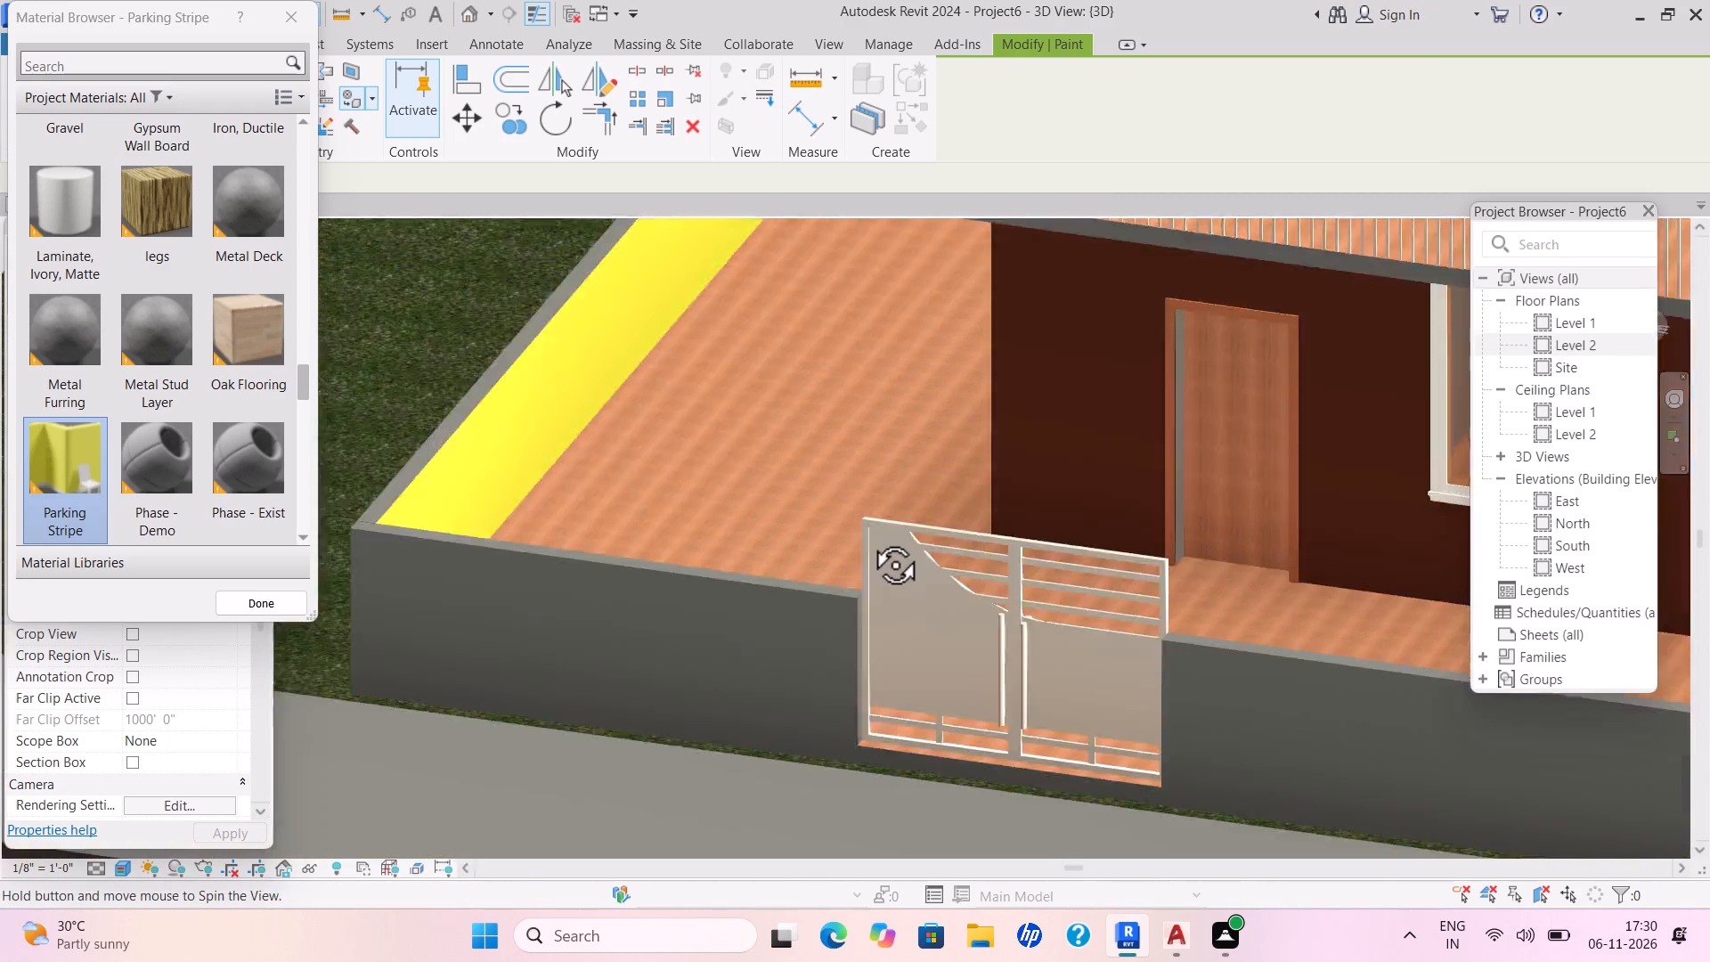
pyautogui.keyDown('shift'); pyautogui.moveTo(868, 538); pyautogui.dragTo(887, 534, button='middle'); pyautogui.keyUp('shift')
pyautogui.moveTo(1064, 472); pyautogui.dragTo(652, 414, button='middle')
pyautogui.scroll(-1, 1064, 471)
pyautogui.scroll(1, 1062, 470)
pyautogui.scroll(-3, 822, 446)
pyautogui.scroll(1, 700, 428)
pyautogui.keyDown('shift'); pyautogui.moveTo(934, 550); pyautogui.dragTo(1194, 574, button='middle'); pyautogui.keyUp('shift')
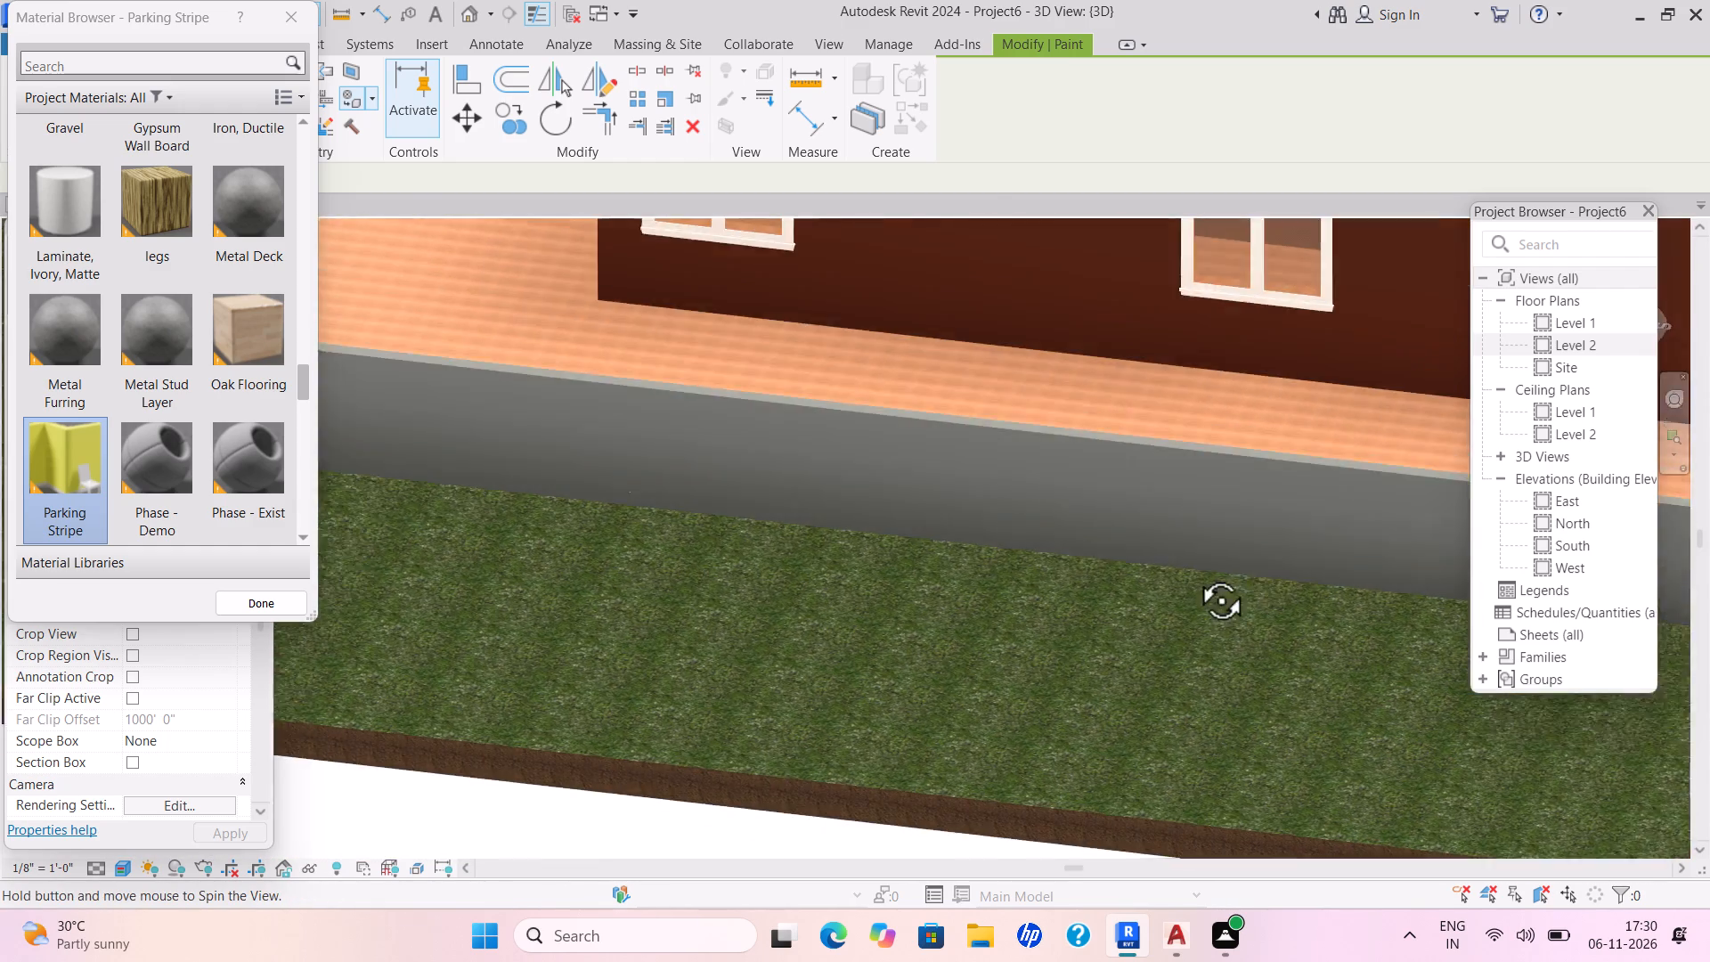
pyautogui.keyDown('shift'); pyautogui.moveTo(1194, 574); pyautogui.dragTo(1200, 555, button='middle'); pyautogui.keyUp('shift')
pyautogui.moveTo(1182, 526); pyautogui.dragTo(639, 560, button='middle')
pyautogui.moveTo(1048, 496); pyautogui.dragTo(616, 580, button='middle')
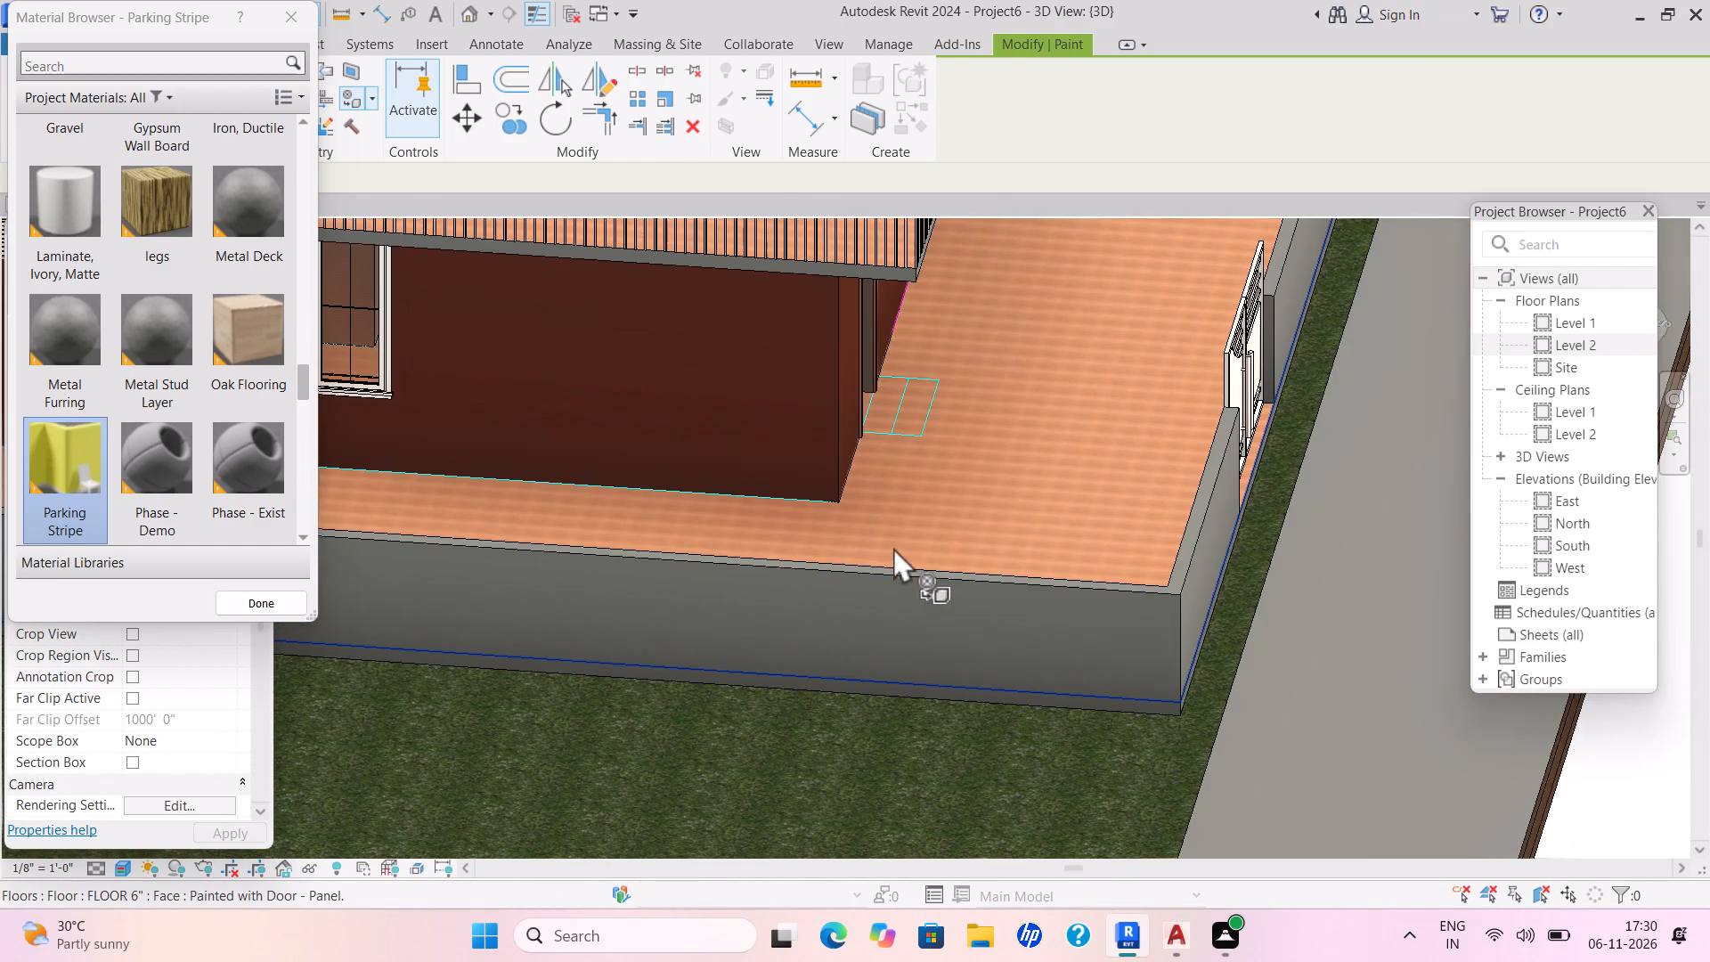
pyautogui.keyDown('shift'); pyautogui.moveTo(1027, 531); pyautogui.dragTo(1111, 526, button='middle'); pyautogui.keyUp('shift')
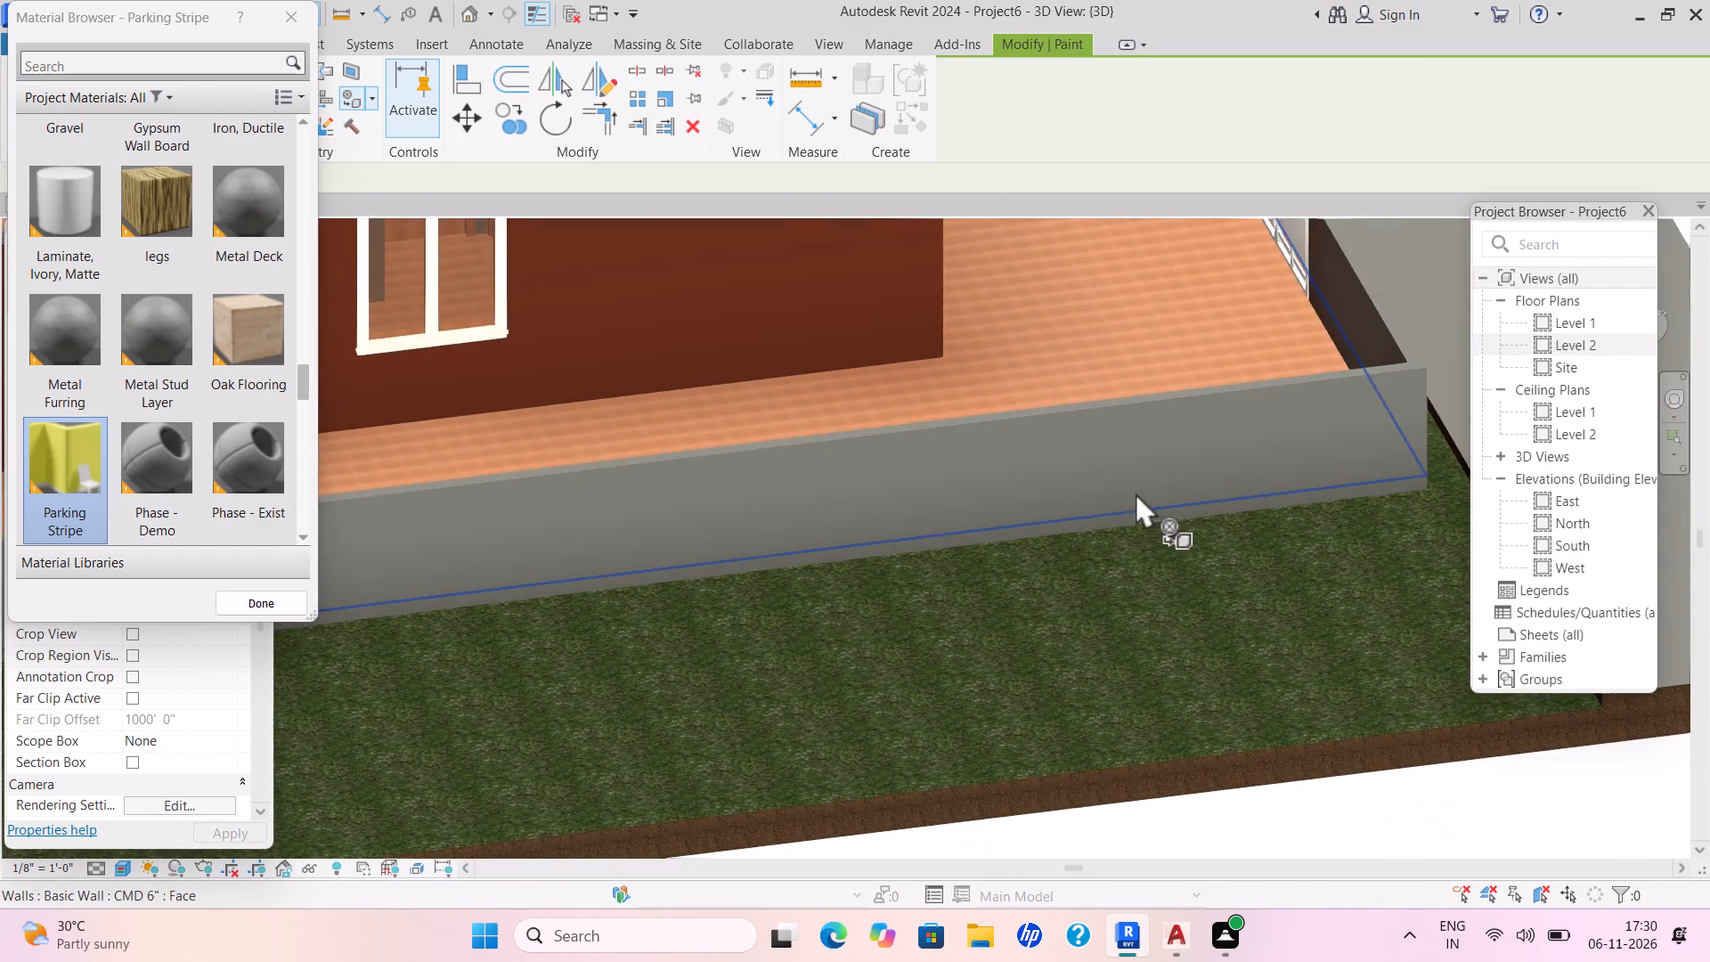
pyautogui.moveTo(1136, 493); pyautogui.dragTo(945, 689, button='middle')
pyautogui.moveTo(1007, 515); pyautogui.dragTo(980, 638, button='middle')
pyautogui.click(965, 368)
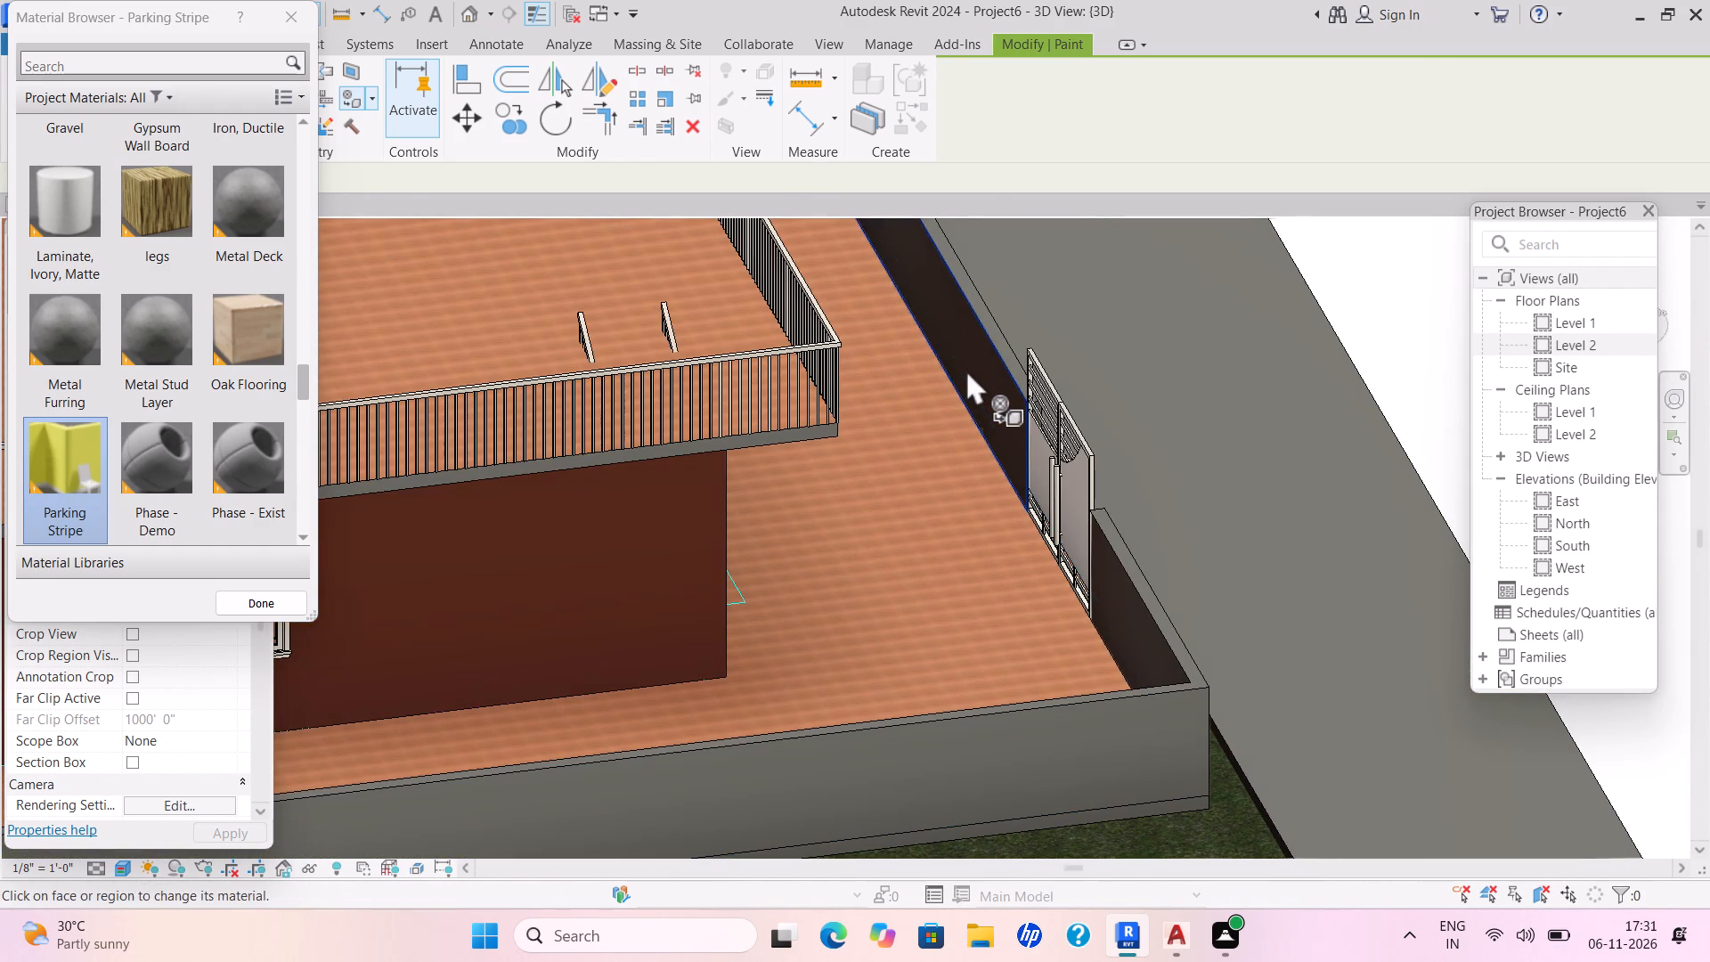
pyautogui.click(1095, 574)
pyautogui.click(1115, 607)
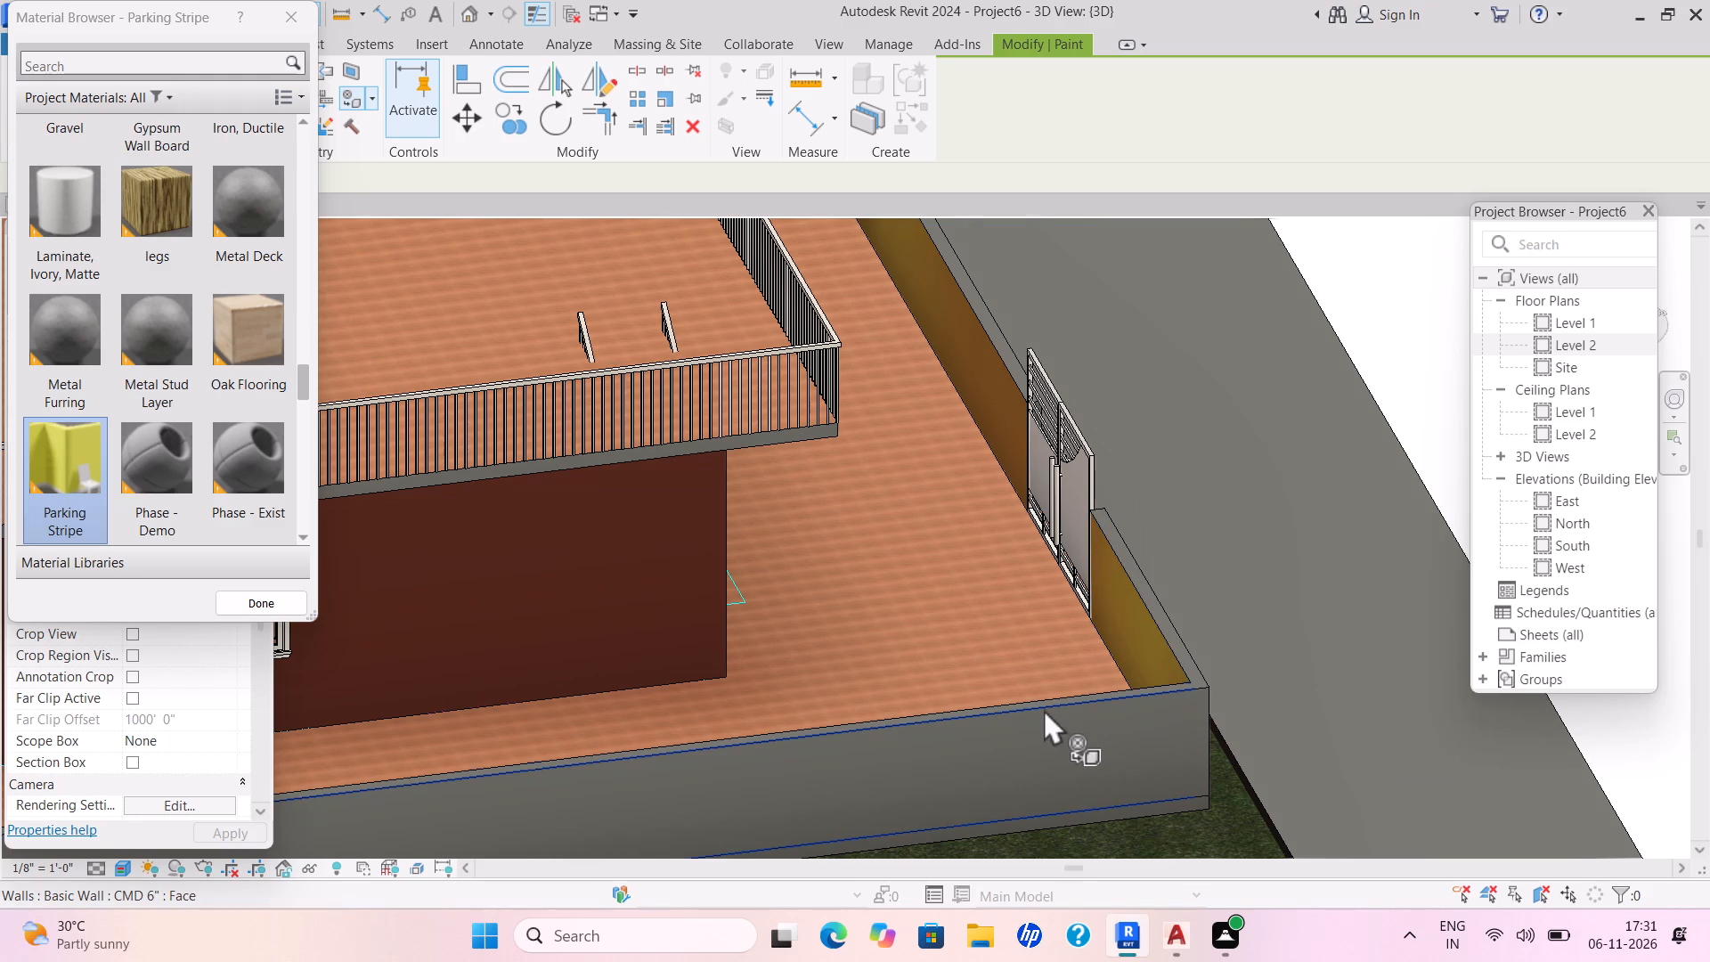
# Paint the outer faces of one side boundary wall and of both front wall segments beside the gate with Parking Stripe.
pyautogui.moveTo(1044, 727); pyautogui.dragTo(1046, 736)
pyautogui.keyDown('shift'); pyautogui.scroll(-1, 1135, 730); pyautogui.keyUp('shift')
pyautogui.keyDown('shift'); pyautogui.scroll(1, 1134, 730); pyautogui.keyUp('shift')
pyautogui.keyDown('shift'); pyautogui.scroll(-1, 1134, 730); pyautogui.keyUp('shift')
pyautogui.keyDown('shift'); pyautogui.scroll(2, 1134, 730); pyautogui.keyUp('shift')
pyautogui.keyDown('shift'); pyautogui.moveTo(1131, 730); pyautogui.dragTo(996, 688, button='middle'); pyautogui.keyUp('shift')
pyautogui.keyDown('shift'); pyautogui.scroll(-1, 1053, 721); pyautogui.keyUp('shift')
pyautogui.keyDown('shift'); pyautogui.scroll(2, 1044, 719); pyautogui.keyUp('shift')
pyautogui.keyDown('shift'); pyautogui.scroll(-1, 1024, 713); pyautogui.keyUp('shift')
pyautogui.keyDown('shift'); pyautogui.scroll(2, 1022, 711); pyautogui.keyUp('shift')
pyautogui.keyDown('shift'); pyautogui.scroll(-2, 1021, 710); pyautogui.keyUp('shift')
pyautogui.keyDown('shift'); pyautogui.scroll(1, 1013, 705); pyautogui.keyUp('shift')
pyautogui.scroll(-1, 997, 690)
pyautogui.scroll(2, 997, 690)
pyautogui.scroll(-2, 995, 686)
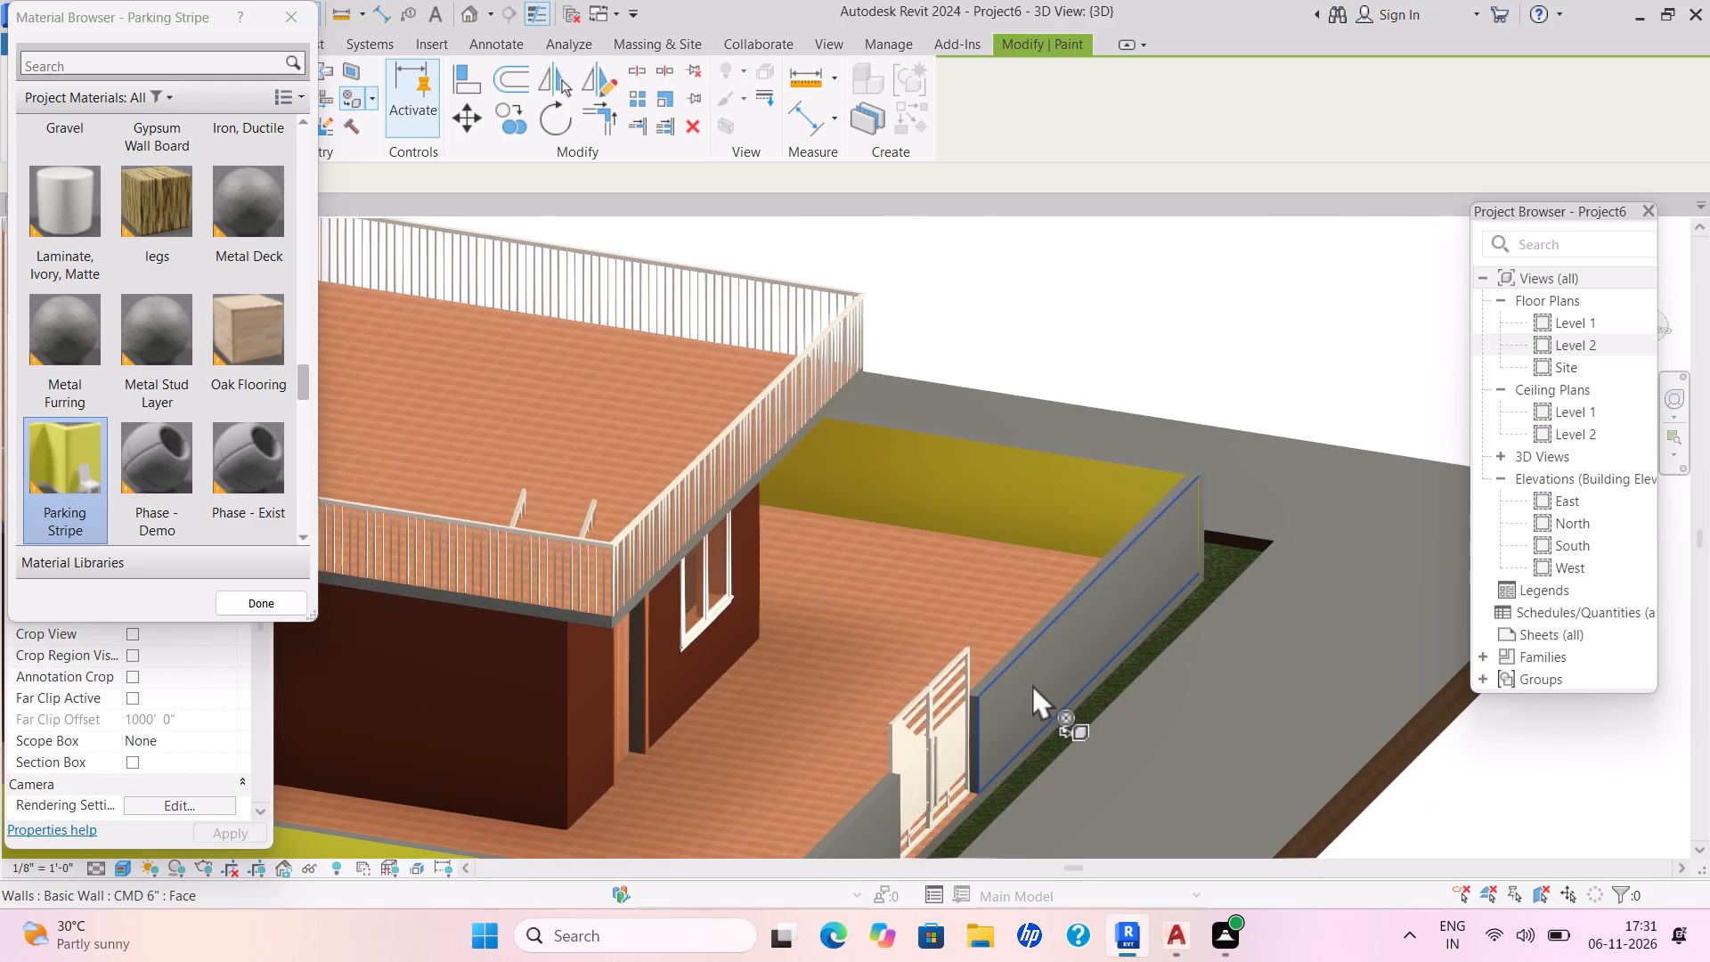
pyautogui.click(1032, 684)
pyautogui.keyDown('shift'); pyautogui.moveTo(1031, 695); pyautogui.dragTo(925, 685, button='middle'); pyautogui.keyUp('shift')
pyautogui.scroll(1, 895, 643)
pyautogui.scroll(-1, 895, 643)
pyautogui.scroll(1, 895, 643)
pyautogui.scroll(-1, 895, 643)
pyautogui.moveTo(897, 642); pyautogui.dragTo(1129, 455, button='middle')
pyautogui.scroll(1, 1126, 457)
pyautogui.scroll(-1, 1134, 455)
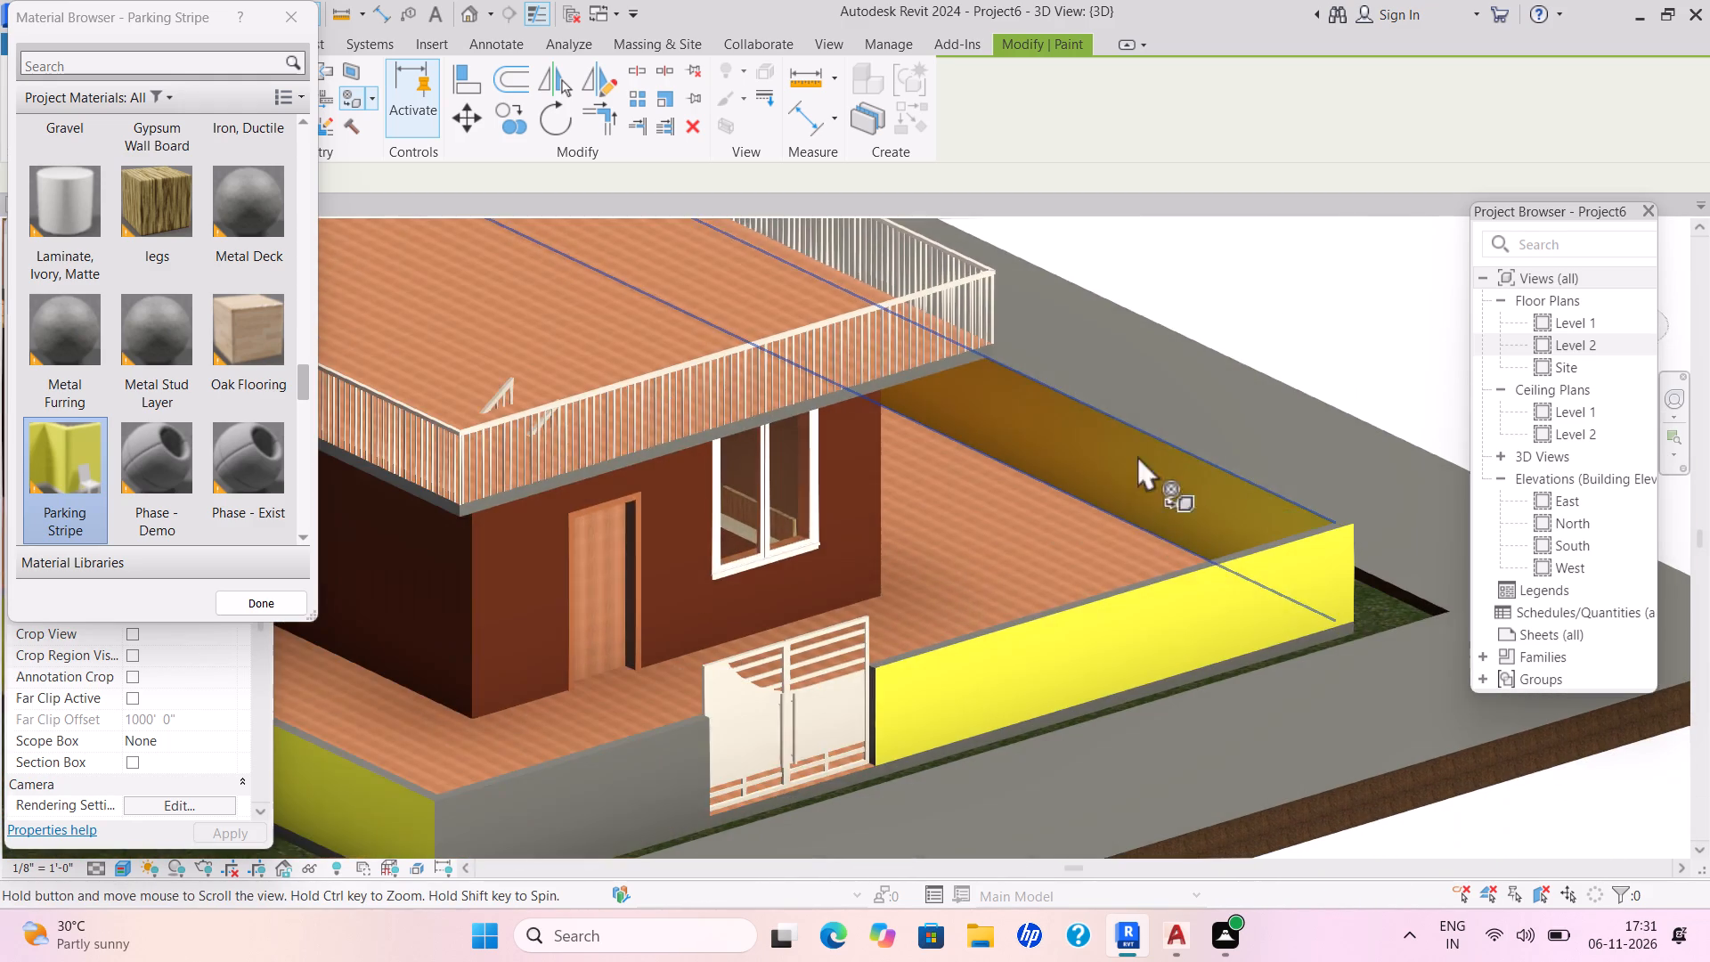
pyautogui.click(662, 763)
# Paint the outer faces of the other side boundary wall and the rear boundary wall with the Parking Stripe material.
pyautogui.scroll(1, 1084, 735)
pyautogui.scroll(-2, 1085, 734)
pyautogui.keyDown('shift'); pyautogui.scroll(2, 1087, 733); pyautogui.keyUp('shift')
pyautogui.keyDown('shift'); pyautogui.scroll(-4, 1087, 733); pyautogui.keyUp('shift')
pyautogui.keyDown('shift'); pyautogui.moveTo(1087, 733); pyautogui.dragTo(873, 709, button='middle'); pyautogui.keyUp('shift')
pyautogui.keyDown('shift'); pyautogui.scroll(3, 874, 711); pyautogui.keyUp('shift')
pyautogui.scroll(-1, 871, 704)
pyautogui.scroll(1, 871, 703)
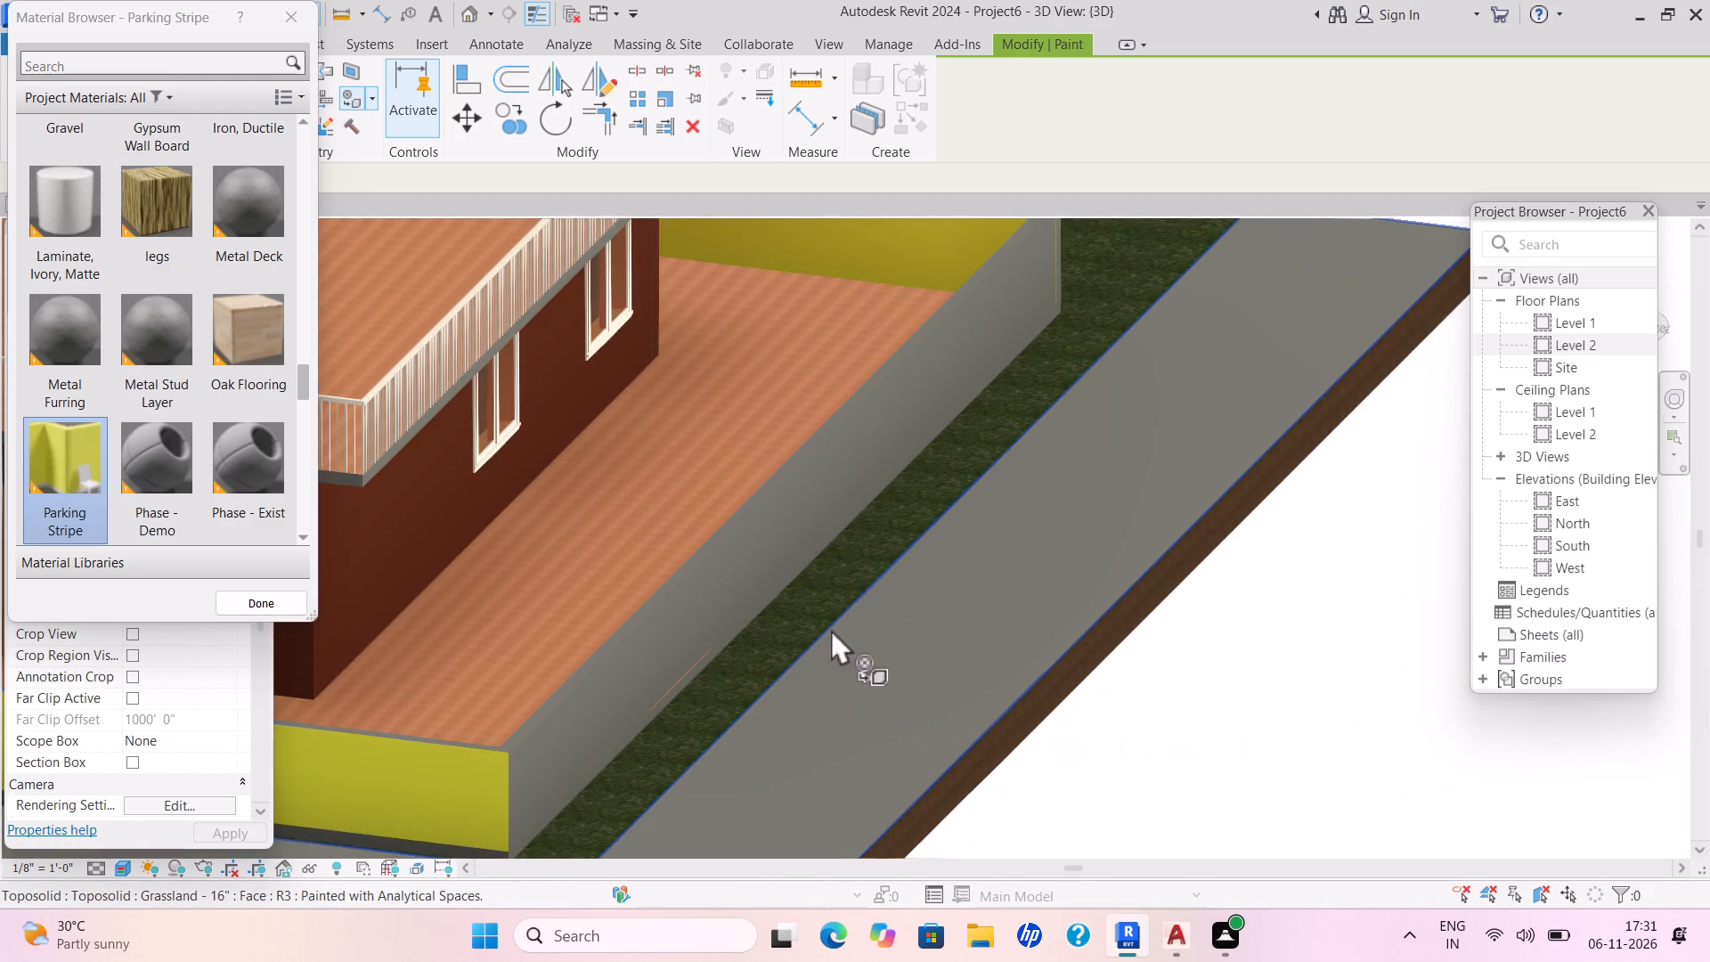
pyautogui.click(748, 569)
pyautogui.scroll(3, 983, 568)
pyautogui.keyDown('shift'); pyautogui.scroll(-2, 985, 571); pyautogui.keyUp('shift')
pyautogui.keyDown('shift'); pyautogui.moveTo(985, 571); pyautogui.dragTo(838, 608, button='middle'); pyautogui.keyUp('shift')
pyautogui.keyDown('shift'); pyautogui.scroll(3, 968, 588); pyautogui.keyUp('shift')
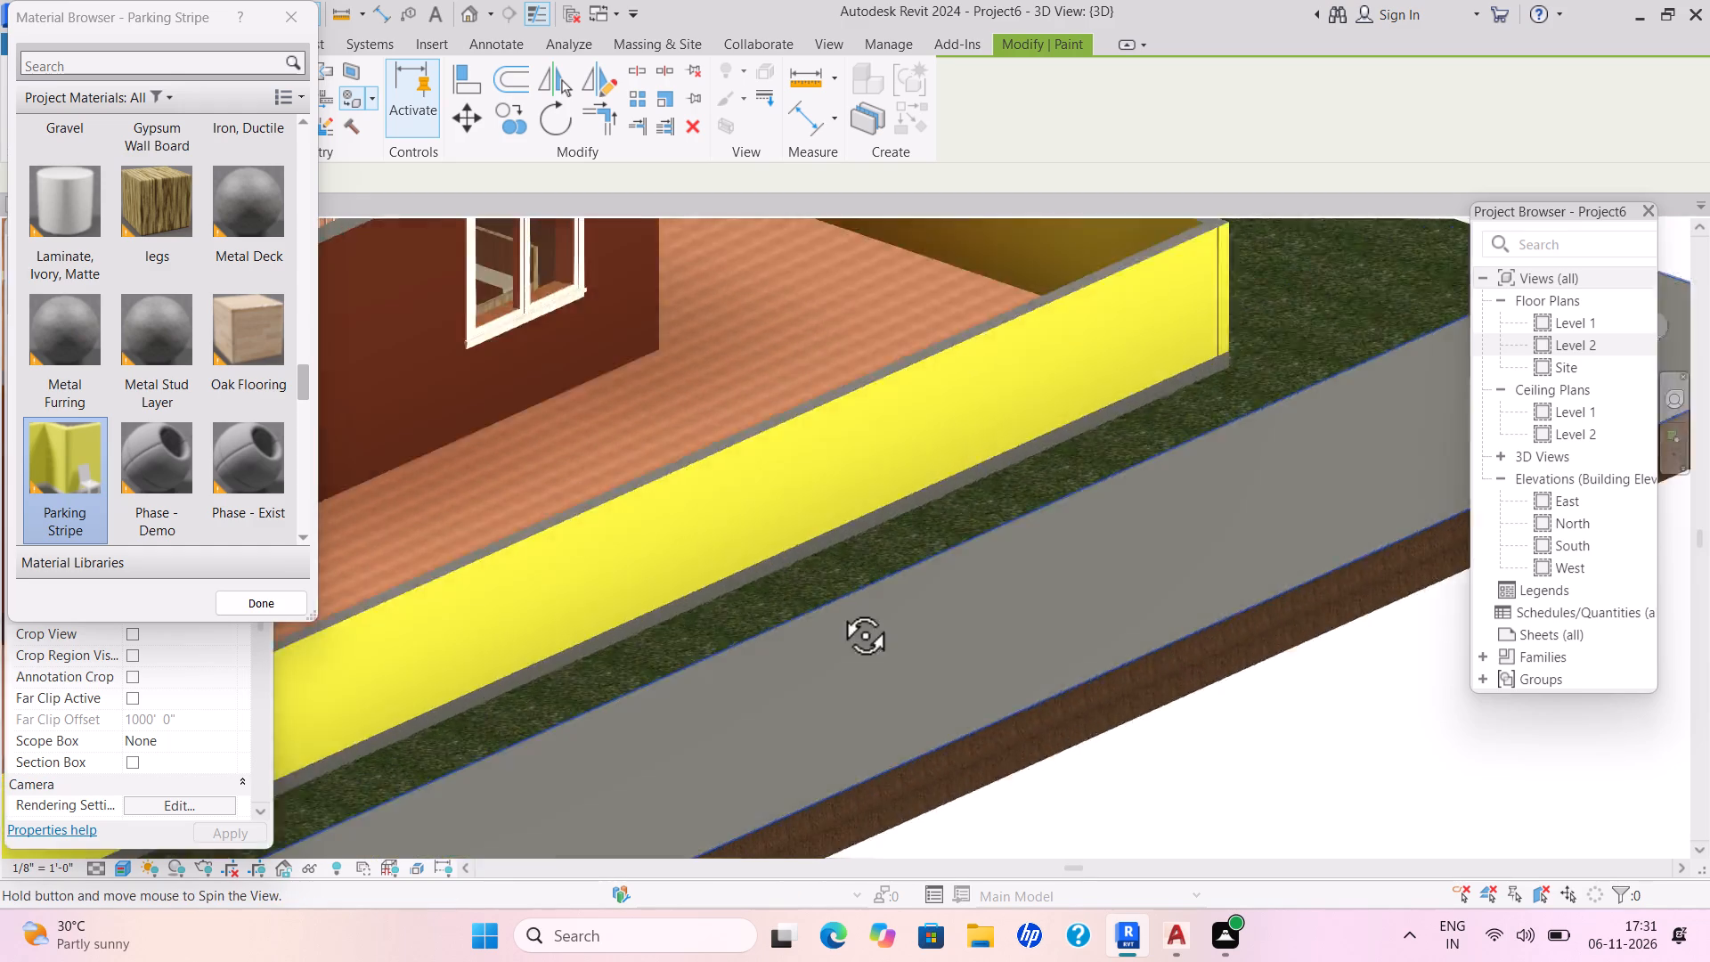
pyautogui.keyDown('shift'); pyautogui.scroll(-2, 838, 608); pyautogui.keyUp('shift')
pyautogui.keyDown('shift'); pyautogui.scroll(1, 838, 608); pyautogui.keyUp('shift')
pyautogui.keyDown('shift'); pyautogui.moveTo(838, 608); pyautogui.dragTo(834, 608, button='middle'); pyautogui.keyUp('shift')
pyautogui.keyDown('shift'); pyautogui.scroll(2, 836, 608); pyautogui.keyUp('shift')
pyautogui.keyDown('shift'); pyautogui.scroll(-1, 834, 608); pyautogui.keyUp('shift')
pyautogui.keyDown('shift'); pyautogui.scroll(2, 833, 608); pyautogui.keyUp('shift')
pyautogui.scroll(-3, 829, 607)
pyautogui.scroll(3, 863, 586)
pyautogui.scroll(-1, 1004, 563)
pyautogui.scroll(1, 1052, 561)
pyautogui.scroll(-2, 1058, 561)
pyautogui.scroll(1, 1062, 569)
pyautogui.scroll(-1, 1062, 569)
pyautogui.keyDown('shift'); pyautogui.scroll(1, 1063, 570); pyautogui.keyUp('shift')
pyautogui.keyDown('shift'); pyautogui.moveTo(1065, 572); pyautogui.dragTo(847, 606, button='middle'); pyautogui.keyUp('shift')
pyautogui.keyDown('shift'); pyautogui.scroll(-1, 1063, 576); pyautogui.keyUp('shift')
pyautogui.keyDown('shift'); pyautogui.scroll(1, 981, 599); pyautogui.keyUp('shift')
pyautogui.keyDown('shift'); pyautogui.scroll(-3, 937, 601); pyautogui.keyUp('shift')
pyautogui.scroll(2, 847, 603)
pyautogui.scroll(-2, 818, 591)
pyautogui.click(802, 587)
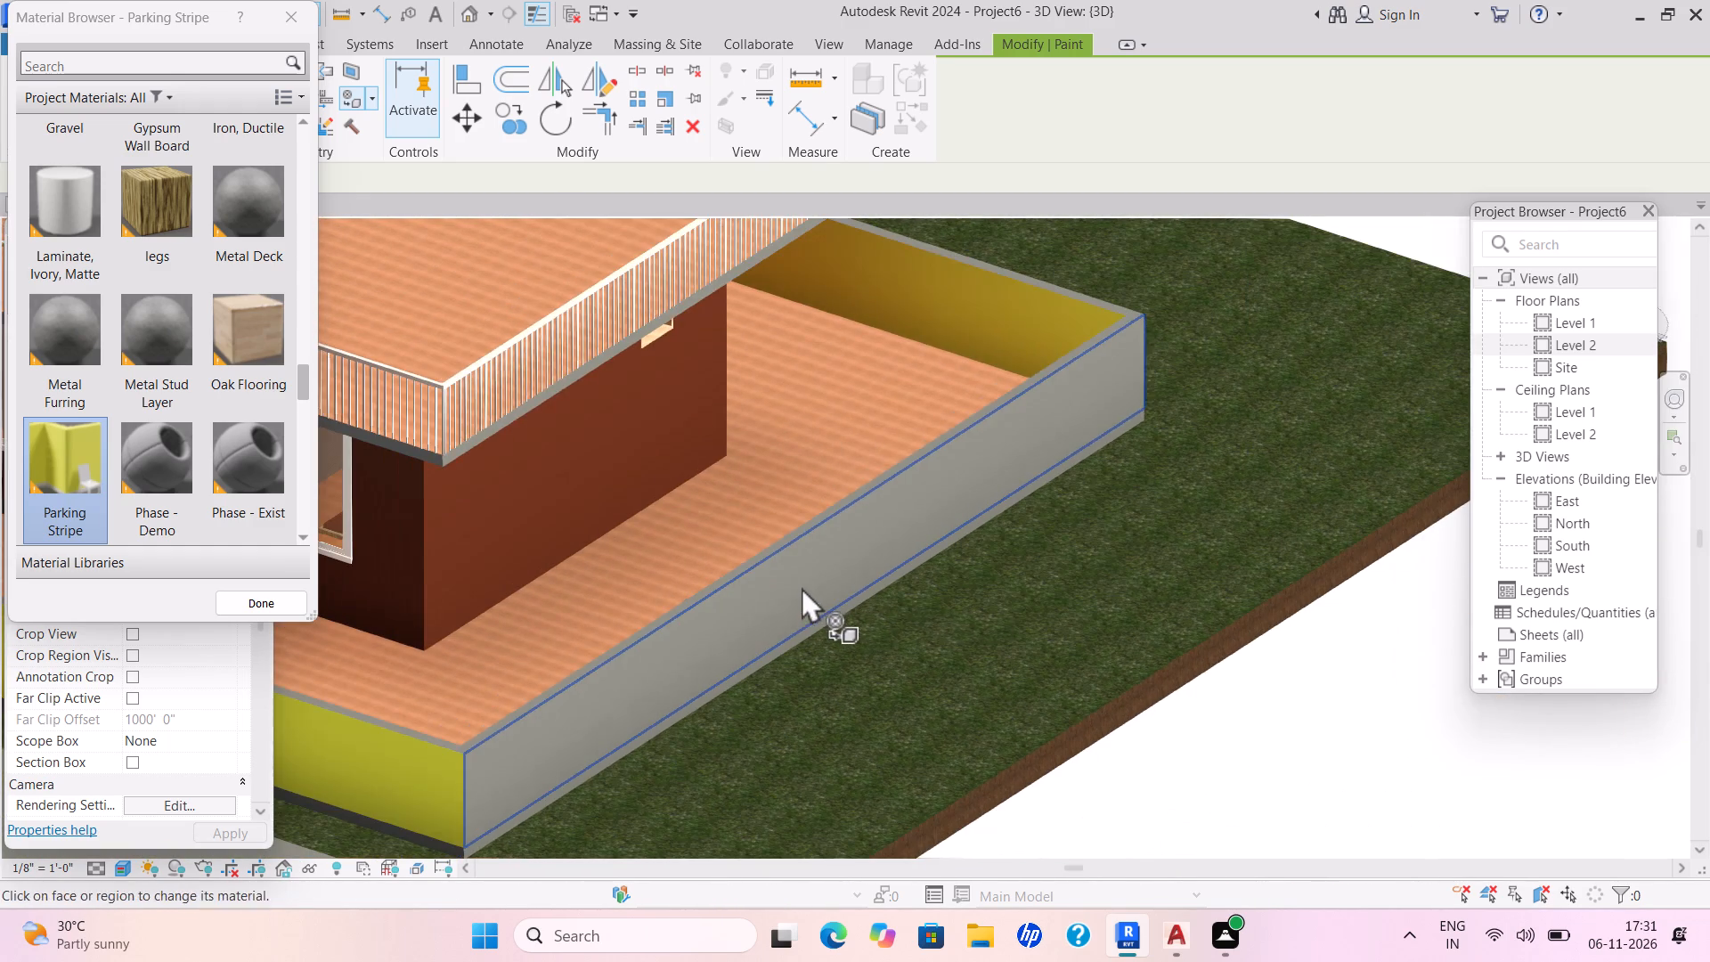
# Examine the painted boundary wall and house from all around, and end the Paint command.
pyautogui.keyDown('shift'); pyautogui.scroll(-1, 1073, 558); pyautogui.keyUp('shift')
pyautogui.keyDown('shift'); pyautogui.moveTo(1072, 559); pyautogui.dragTo(851, 605, button='middle'); pyautogui.keyUp('shift')
pyautogui.keyDown('shift'); pyautogui.scroll(1, 1063, 563); pyautogui.keyUp('shift')
pyautogui.keyDown('shift'); pyautogui.scroll(-1, 913, 599); pyautogui.keyUp('shift')
pyautogui.keyDown('shift'); pyautogui.scroll(1, 896, 602); pyautogui.keyUp('shift')
pyautogui.scroll(-4, 851, 605)
pyautogui.keyDown('shift'); pyautogui.scroll(2, 909, 597); pyautogui.keyUp('shift')
pyautogui.keyDown('shift'); pyautogui.moveTo(903, 602); pyautogui.dragTo(714, 620, button='middle'); pyautogui.keyUp('shift')
pyautogui.keyDown('shift'); pyautogui.scroll(-1, 900, 604); pyautogui.keyUp('shift')
pyautogui.keyDown('shift'); pyautogui.scroll(1, 850, 620); pyautogui.keyUp('shift')
pyautogui.keyDown('shift'); pyautogui.scroll(-1, 844, 622); pyautogui.keyUp('shift')
pyautogui.keyDown('shift'); pyautogui.scroll(2, 840, 623); pyautogui.keyUp('shift')
pyautogui.keyDown('shift'); pyautogui.scroll(-2, 827, 624); pyautogui.keyUp('shift')
pyautogui.keyDown('shift'); pyautogui.scroll(2, 784, 624); pyautogui.keyUp('shift')
pyautogui.keyDown('shift'); pyautogui.scroll(-2, 765, 624); pyautogui.keyUp('shift')
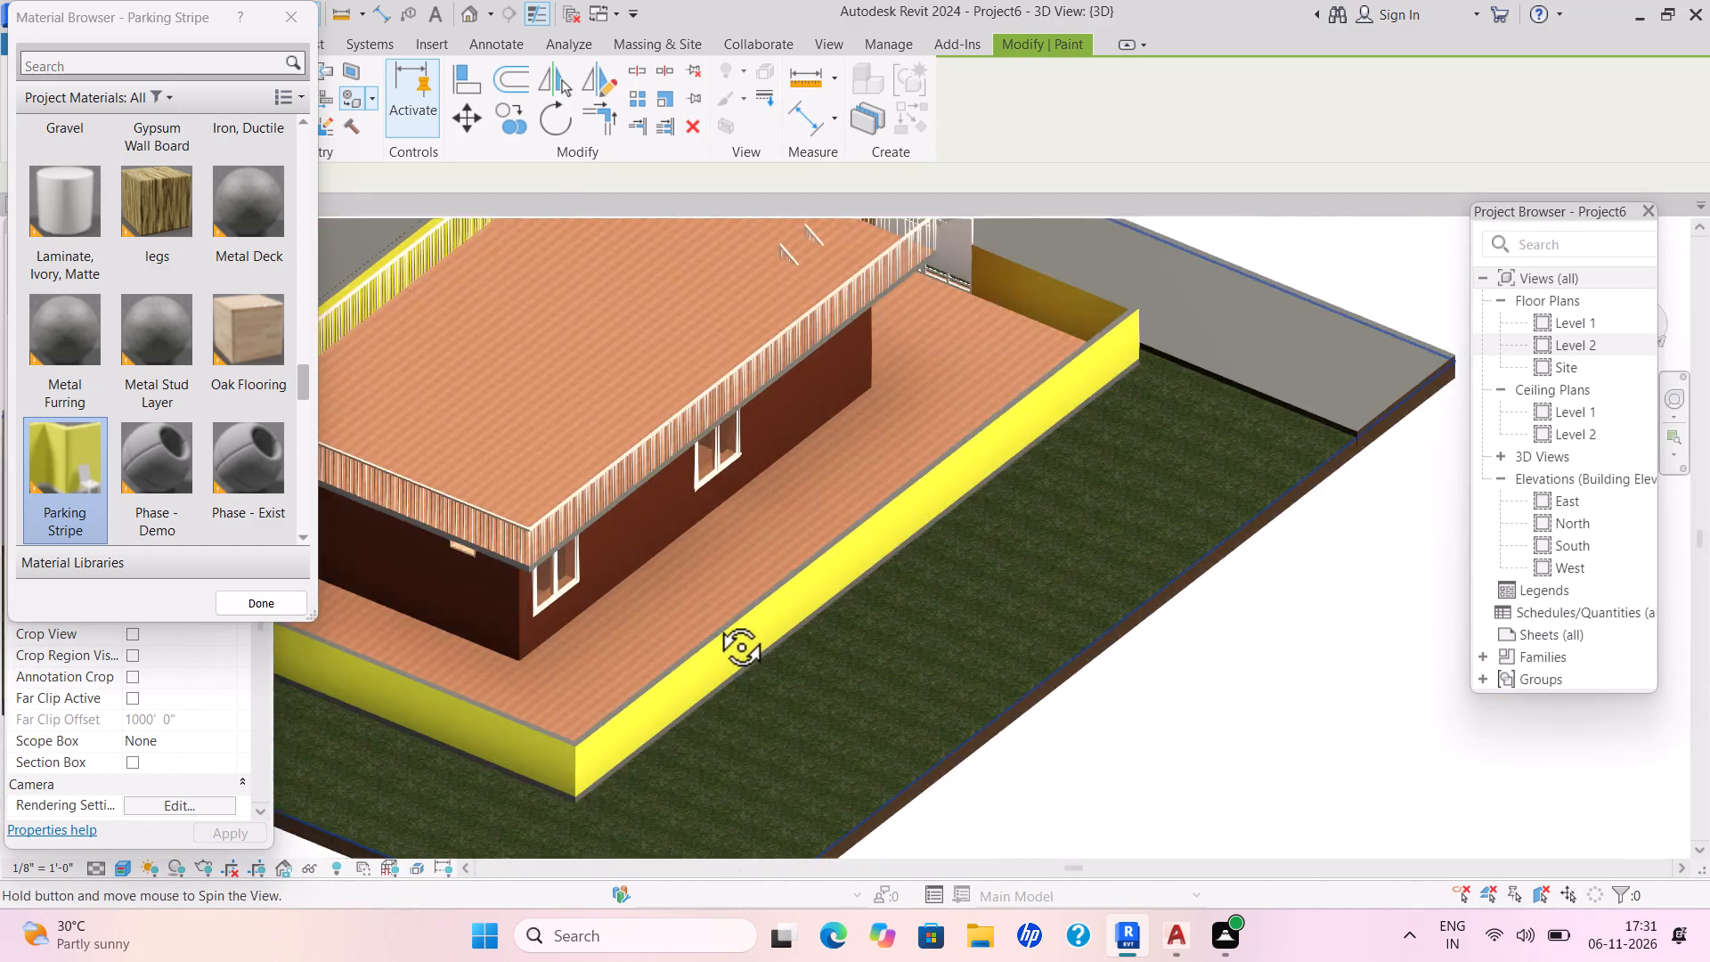
pyautogui.keyDown('shift'); pyautogui.moveTo(714, 620); pyautogui.dragTo(713, 620, button='middle'); pyautogui.keyUp('shift')
pyautogui.keyDown('shift'); pyautogui.moveTo(1123, 577); pyautogui.dragTo(920, 592, button='middle'); pyautogui.keyUp('shift')
pyautogui.keyDown('shift'); pyautogui.moveTo(1074, 605); pyautogui.dragTo(904, 614, button='middle'); pyautogui.keyUp('shift')
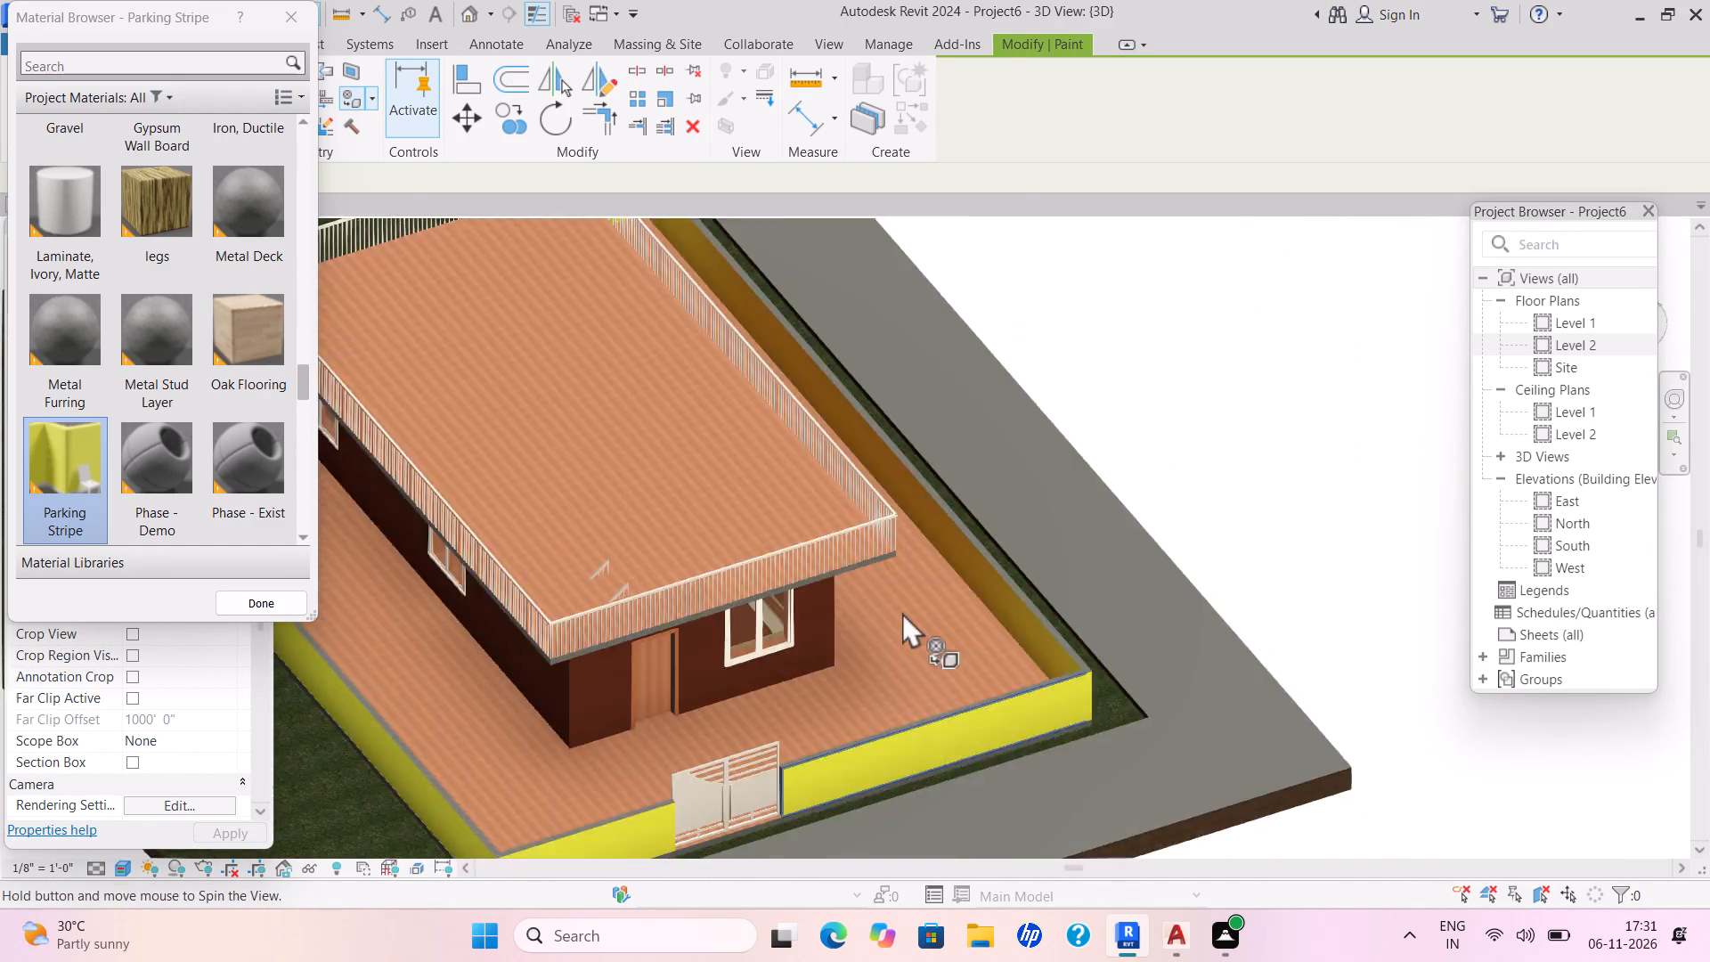
pyautogui.press('Escape')
pyautogui.press('Escape')
# Open the South building elevation view.
pyautogui.doubleClick(1576, 542)
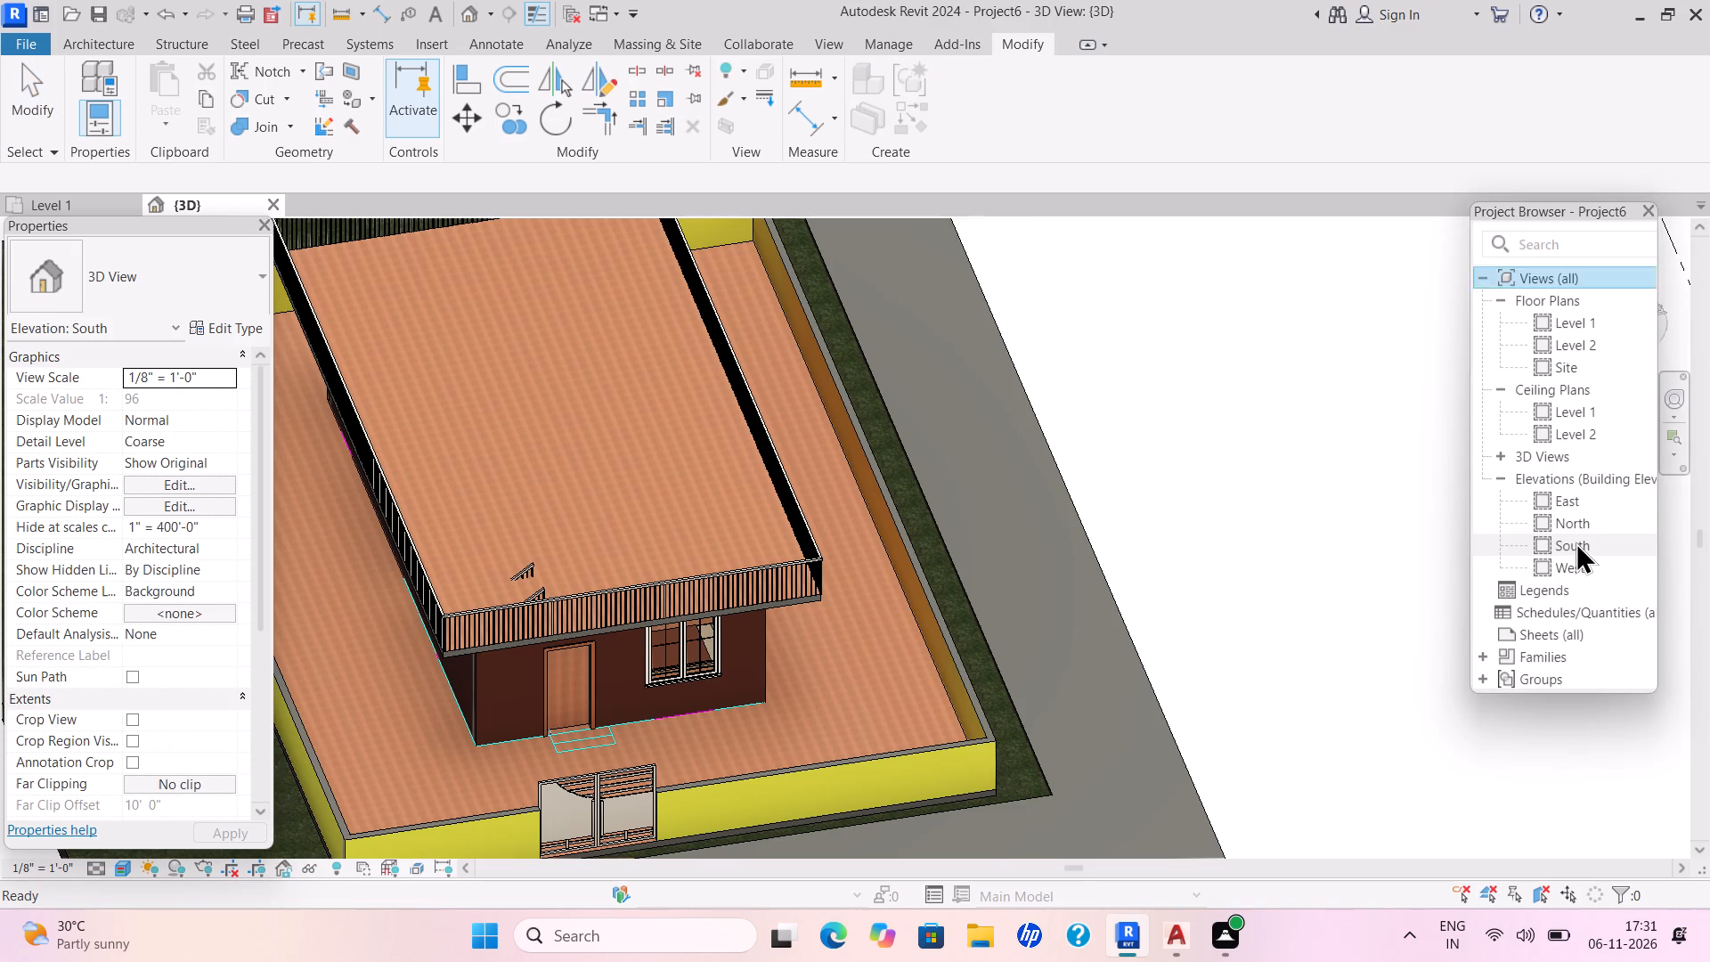
pyautogui.moveTo(1331, 435); pyautogui.dragTo(1053, 540, button='middle')
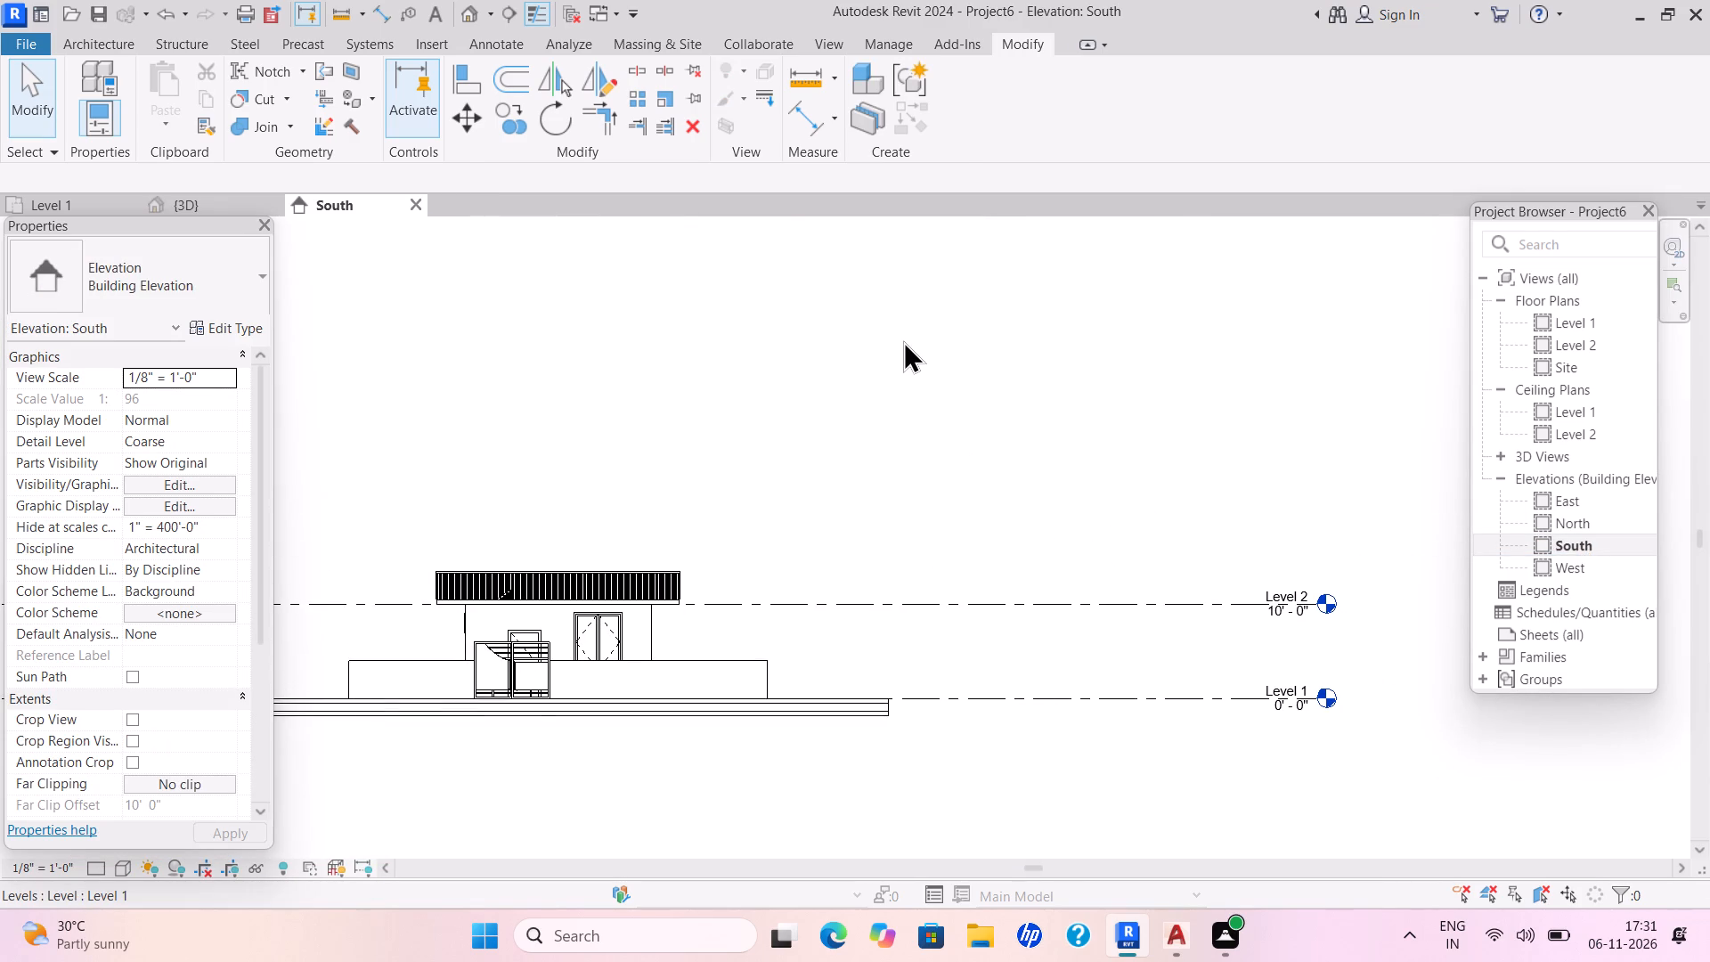
pyautogui.press('Escape')
pyautogui.press('Escape')
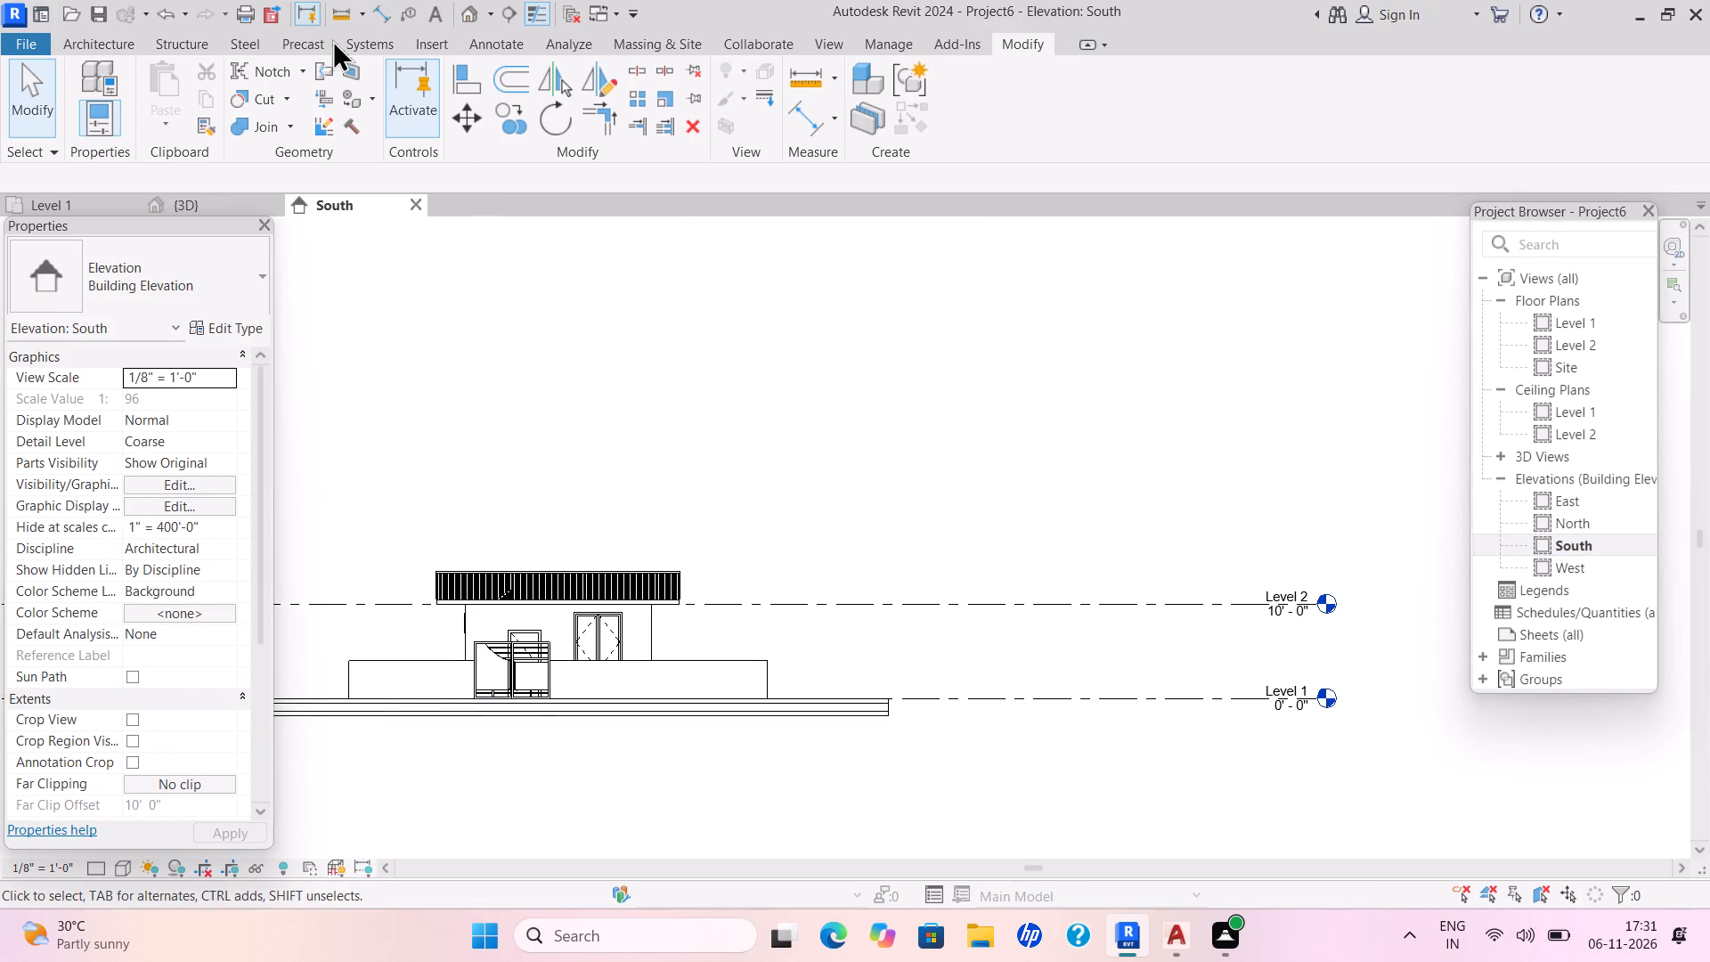
pyautogui.press('Escape')
# Add a level offset 6" above Level 2 by picking the Level 2 line.
pyautogui.click(119, 40)
pyautogui.press('Escape')
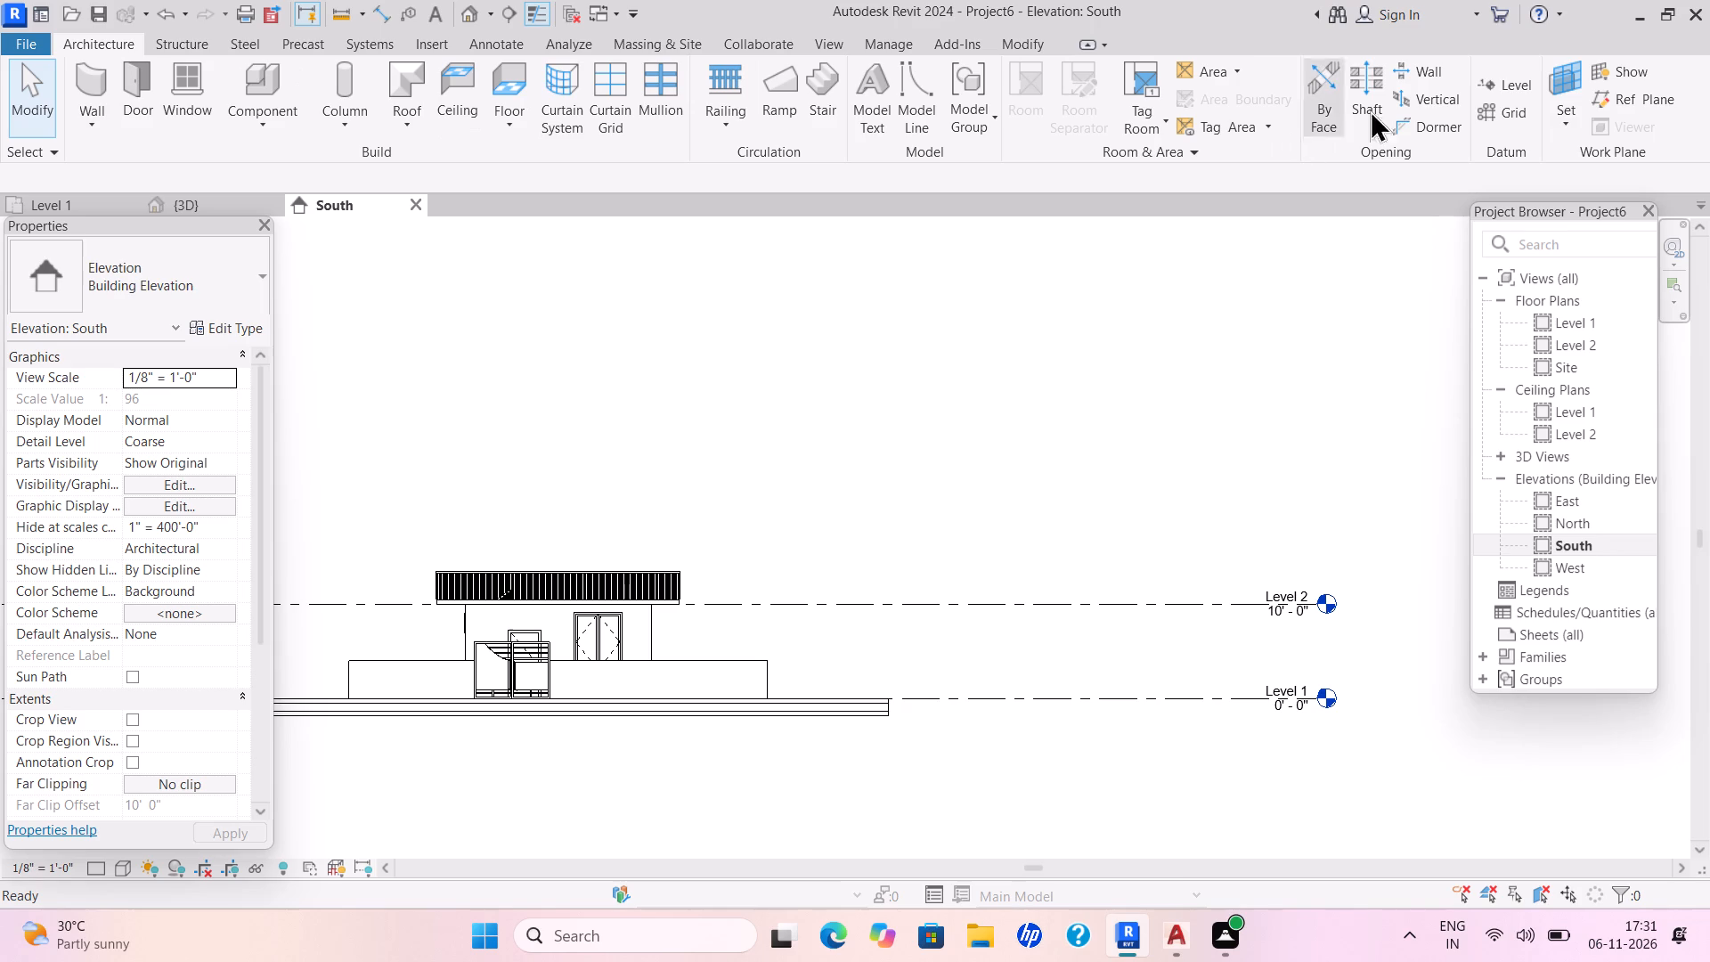
pyautogui.doubleClick(1500, 81)
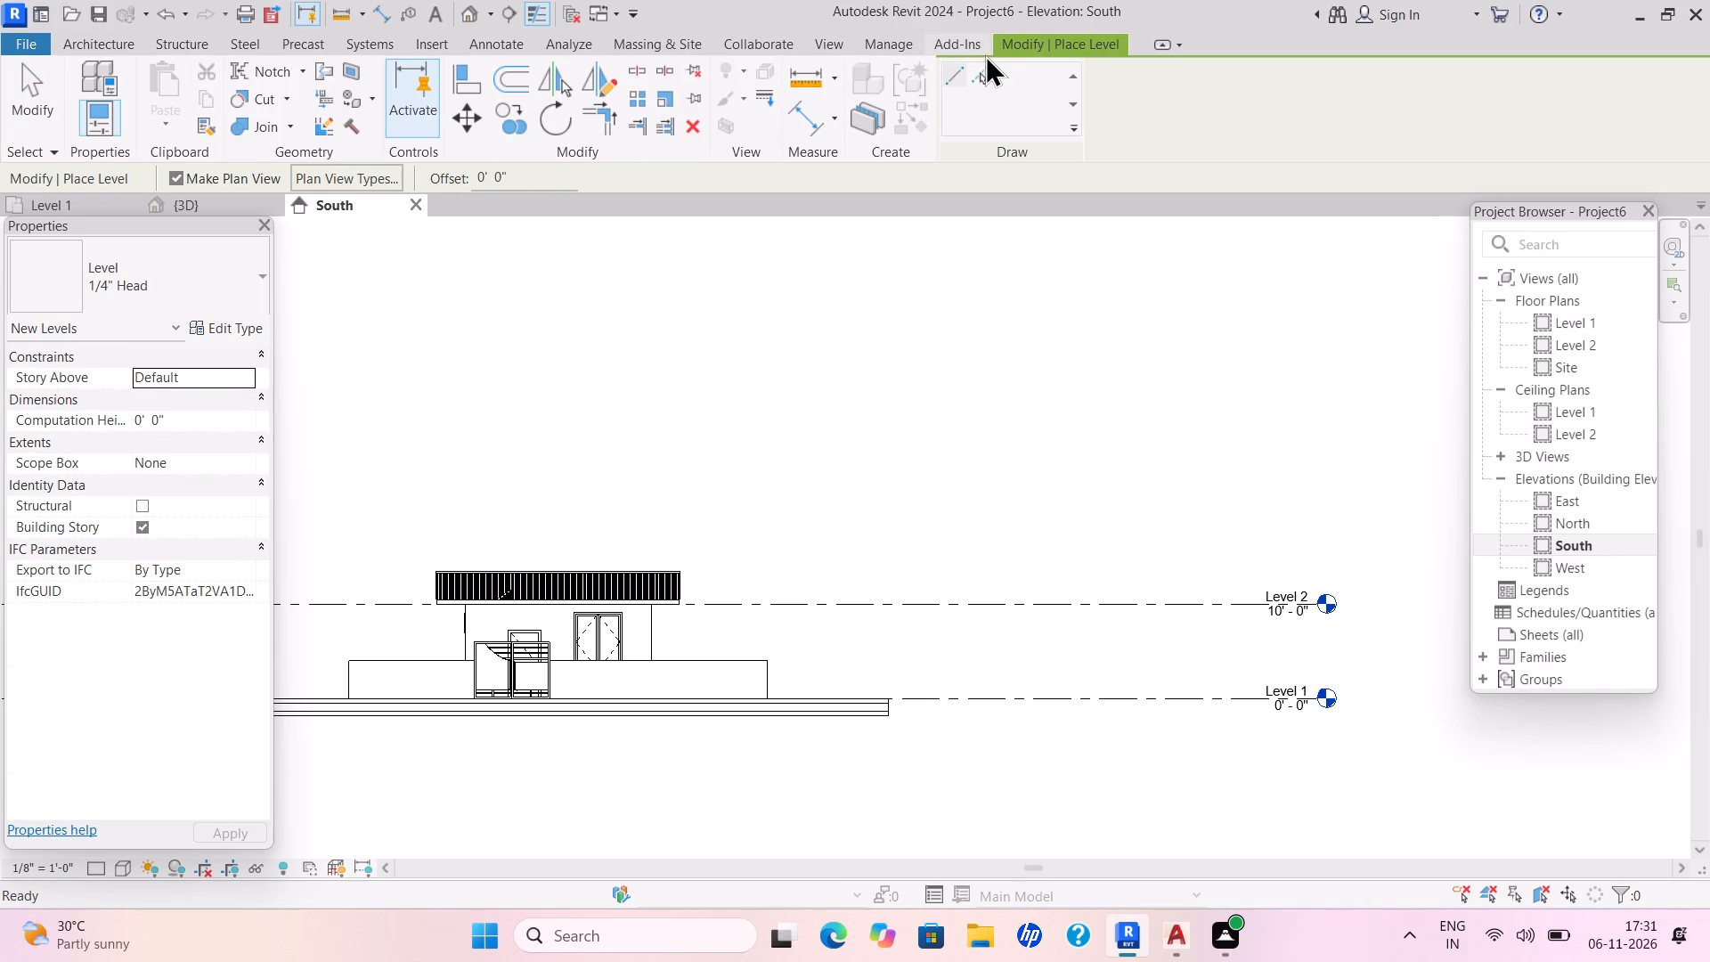
pyautogui.doubleClick(981, 70)
pyautogui.moveTo(535, 168); pyautogui.dragTo(458, 184)
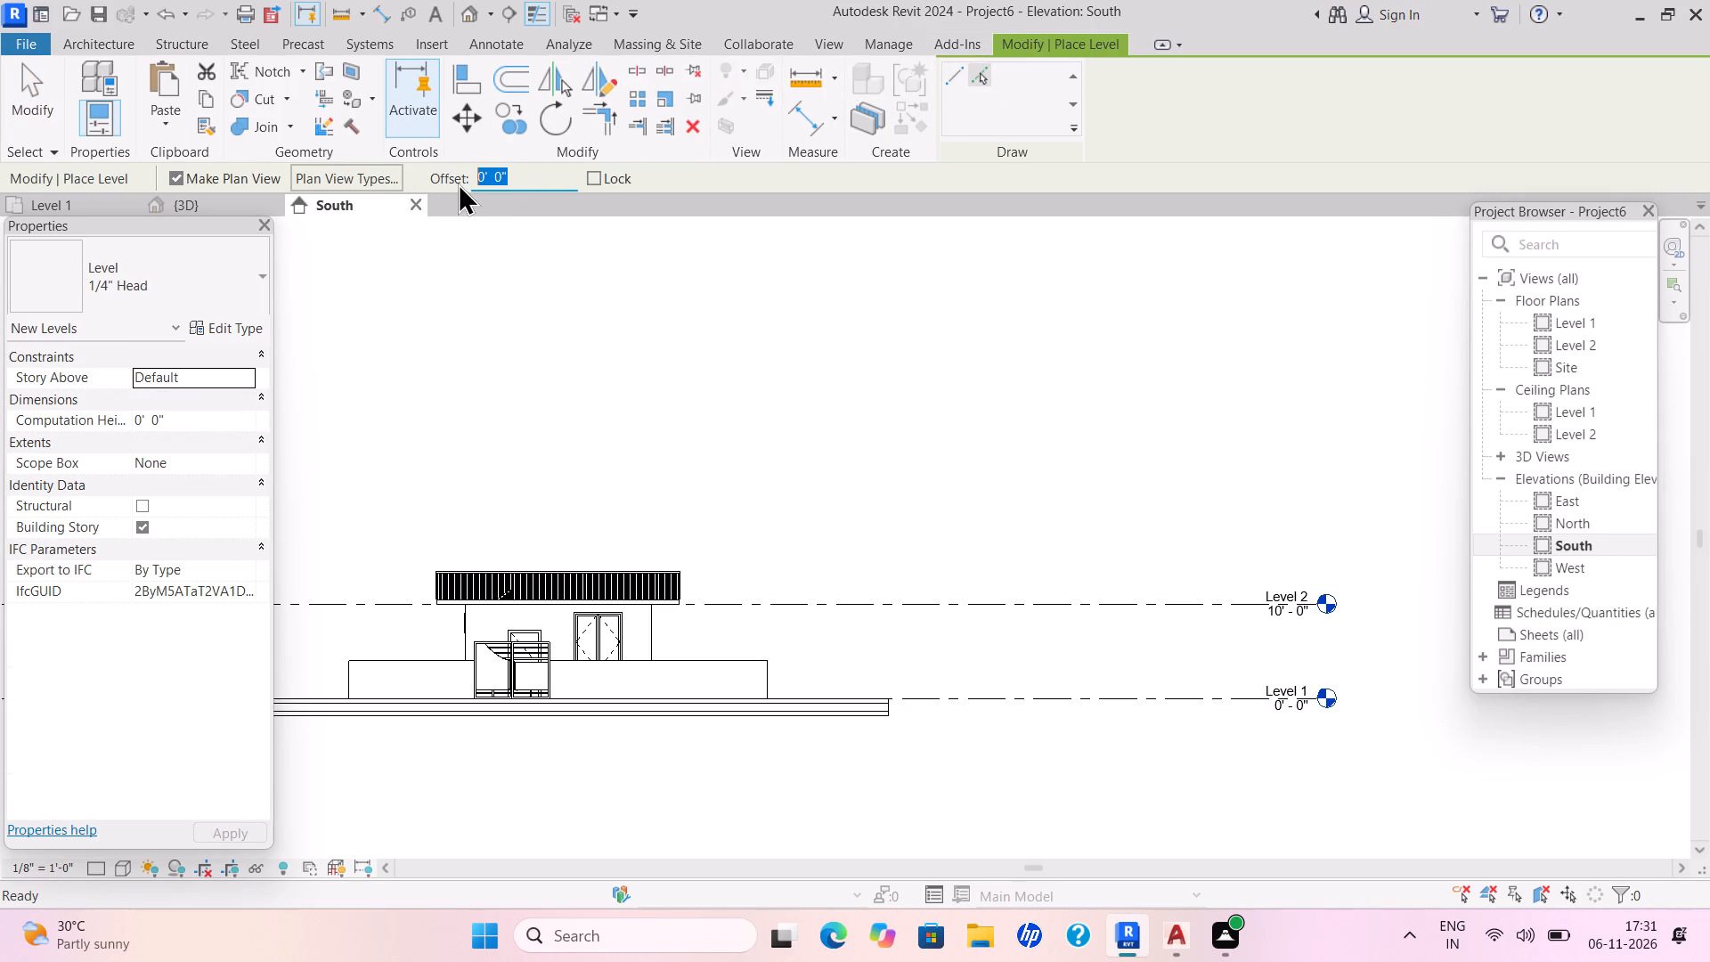
pyautogui.press('BackSpace')
pyautogui.write('6"')
pyautogui.press('Return')
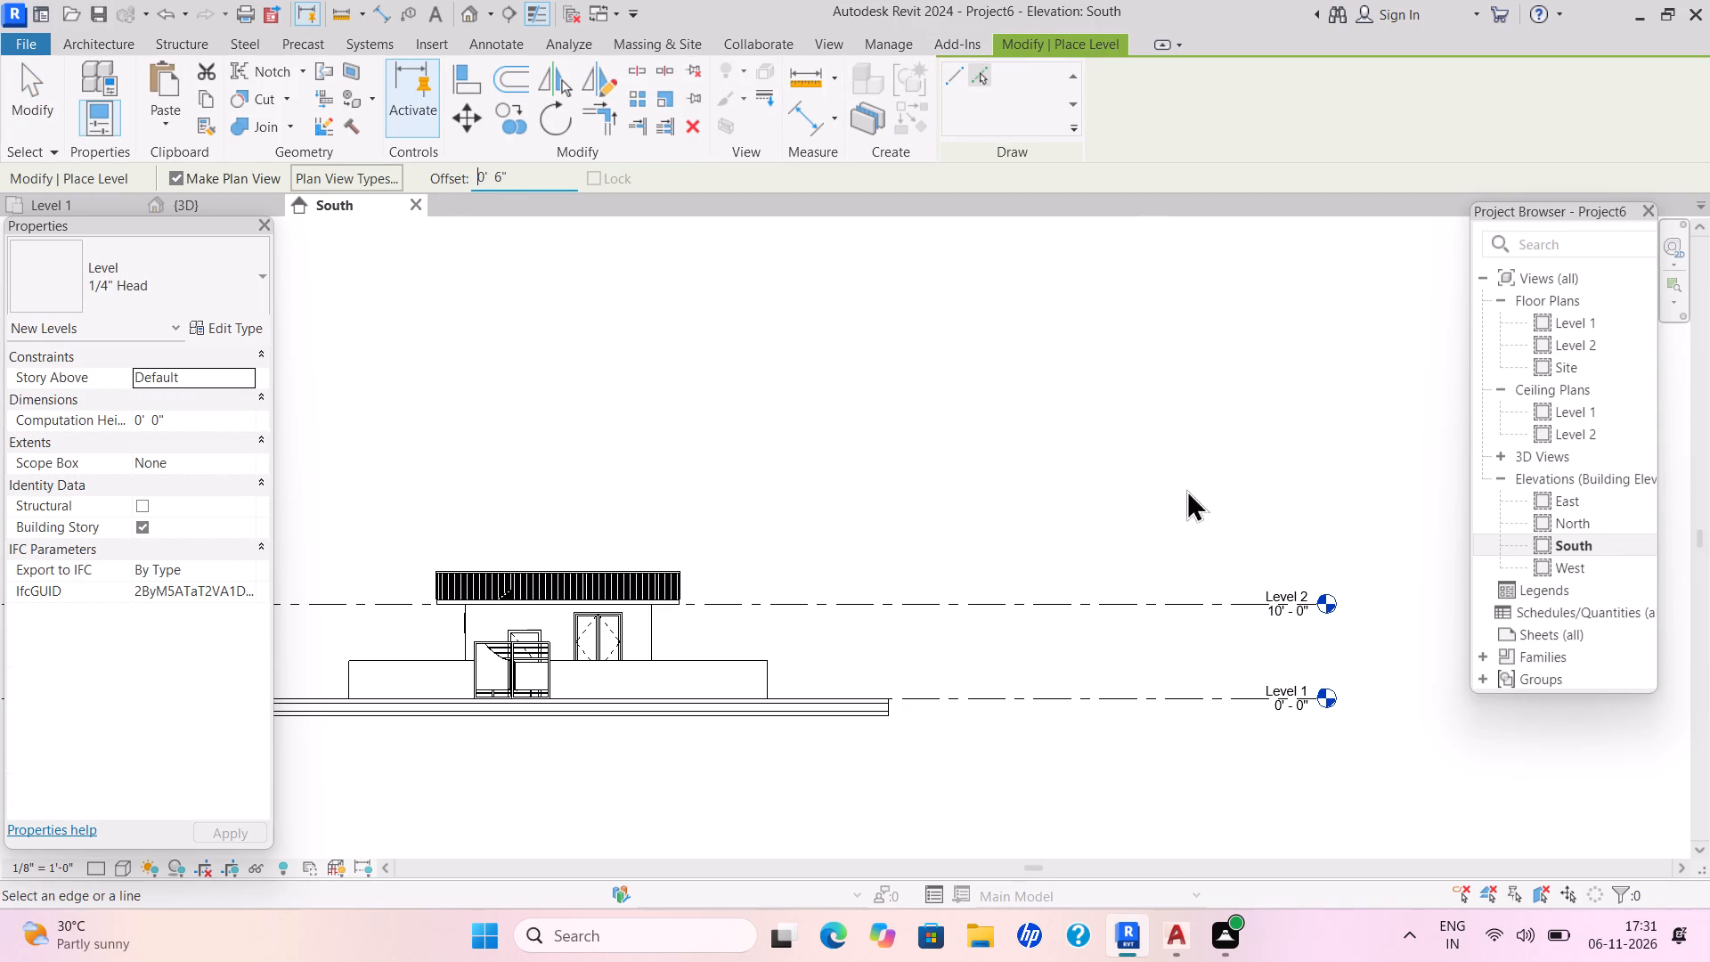
pyautogui.click(1197, 599)
pyautogui.press('Escape')
pyautogui.press('Escape')
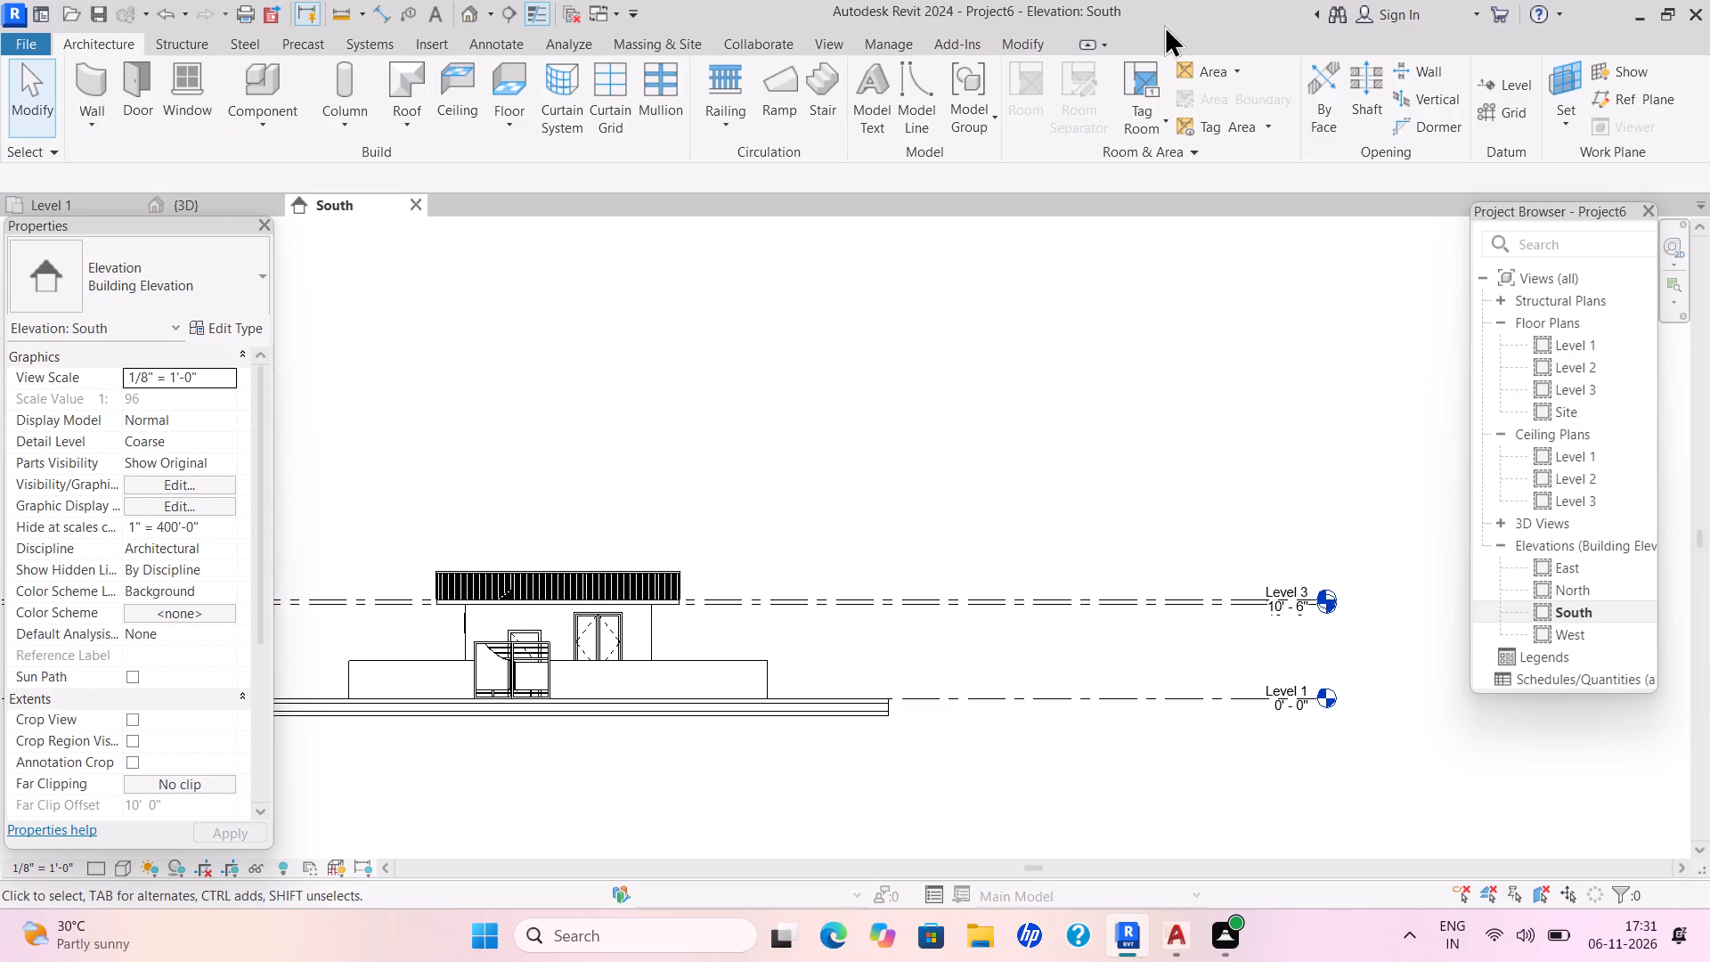
# Add four more levels above Level 3, each offset 10' 6" from the level below it.
pyautogui.click(1505, 80)
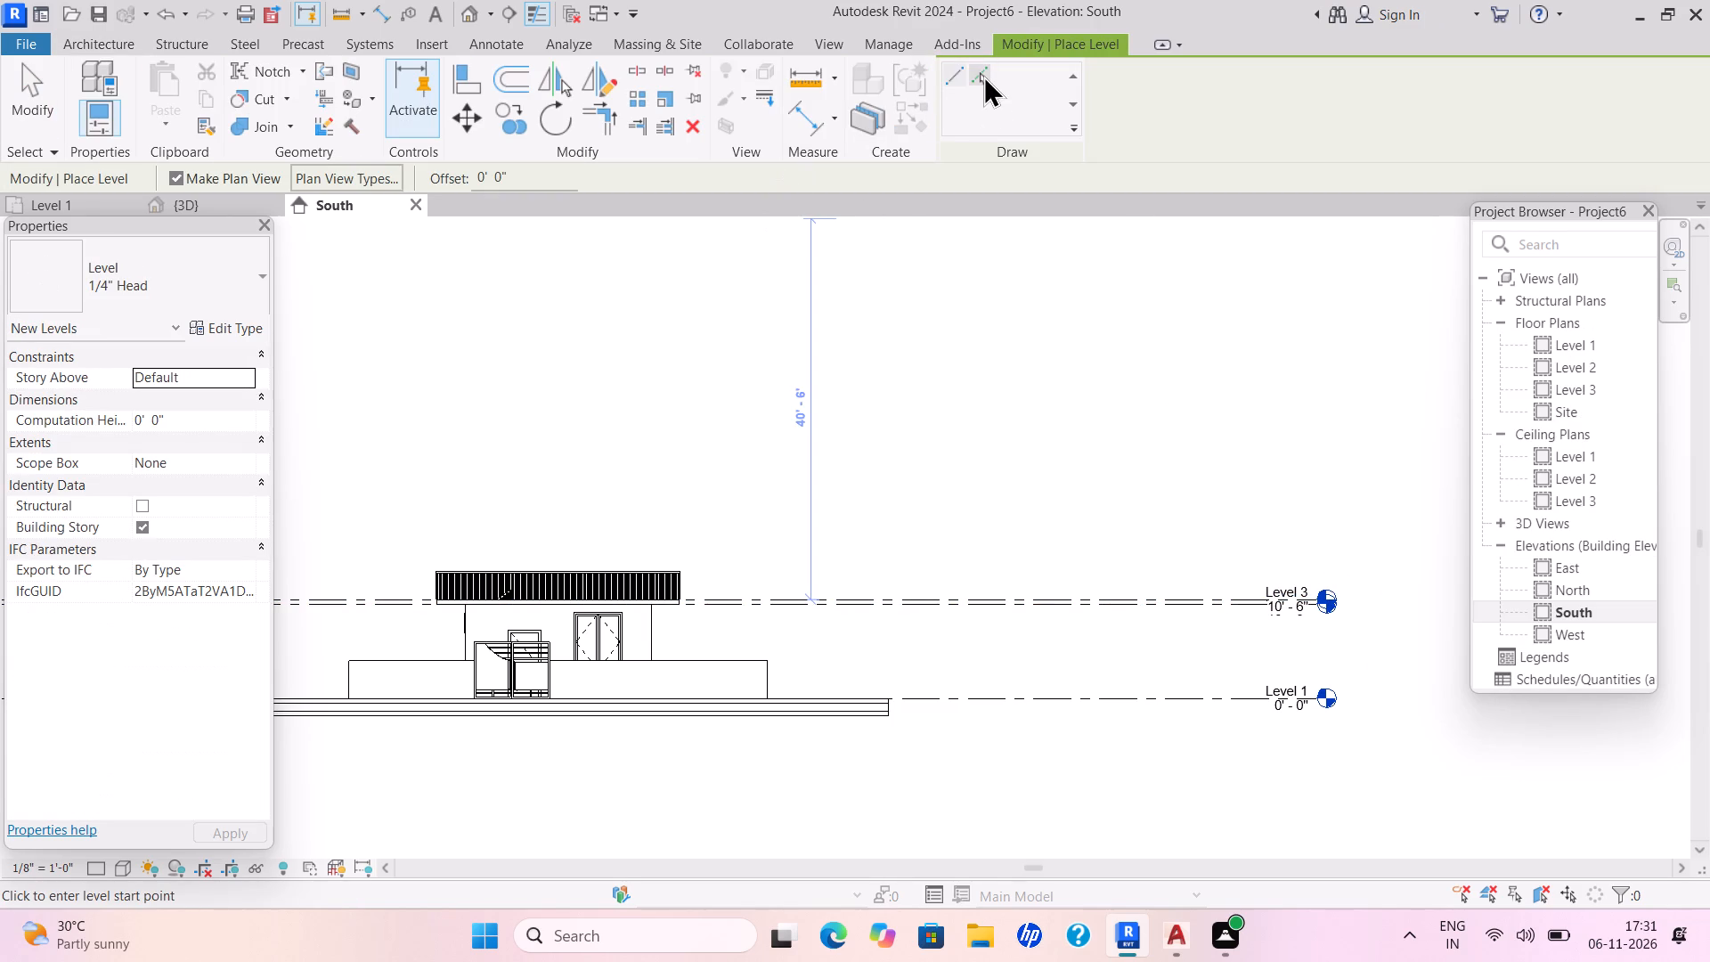
pyautogui.click(983, 75)
pyautogui.click(985, 81)
pyautogui.moveTo(536, 175); pyautogui.dragTo(450, 196)
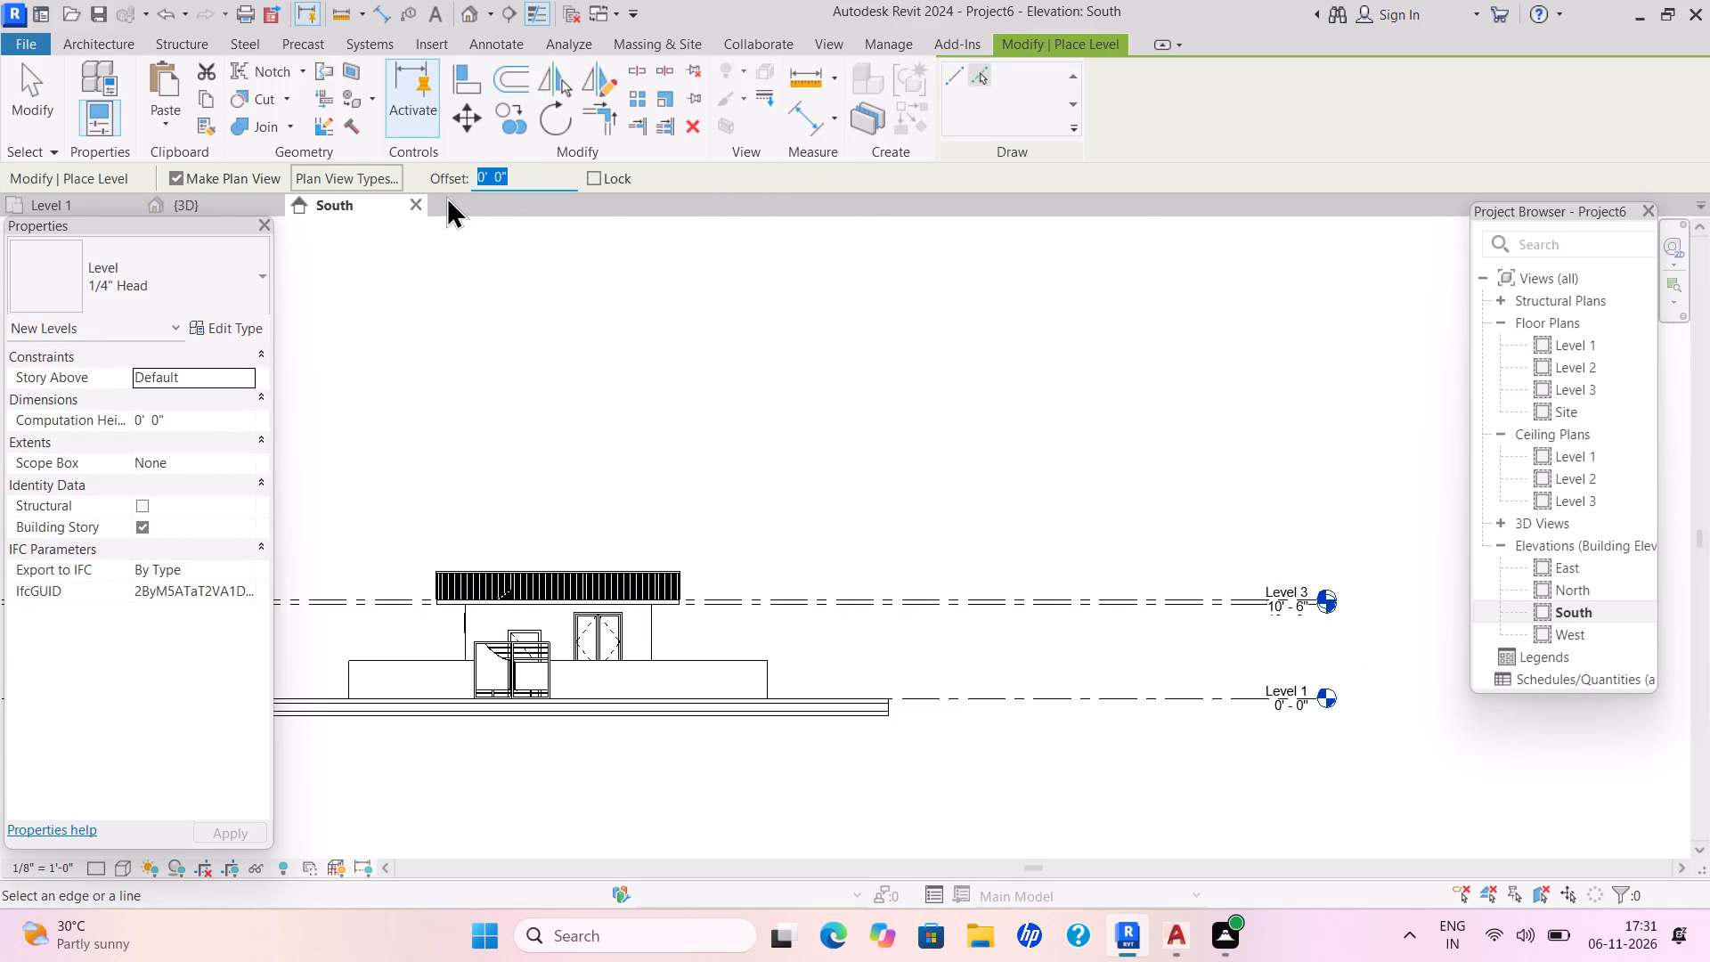
pyautogui.press('BackSpace')
pyautogui.write('10\'6"')
pyautogui.press('Return')
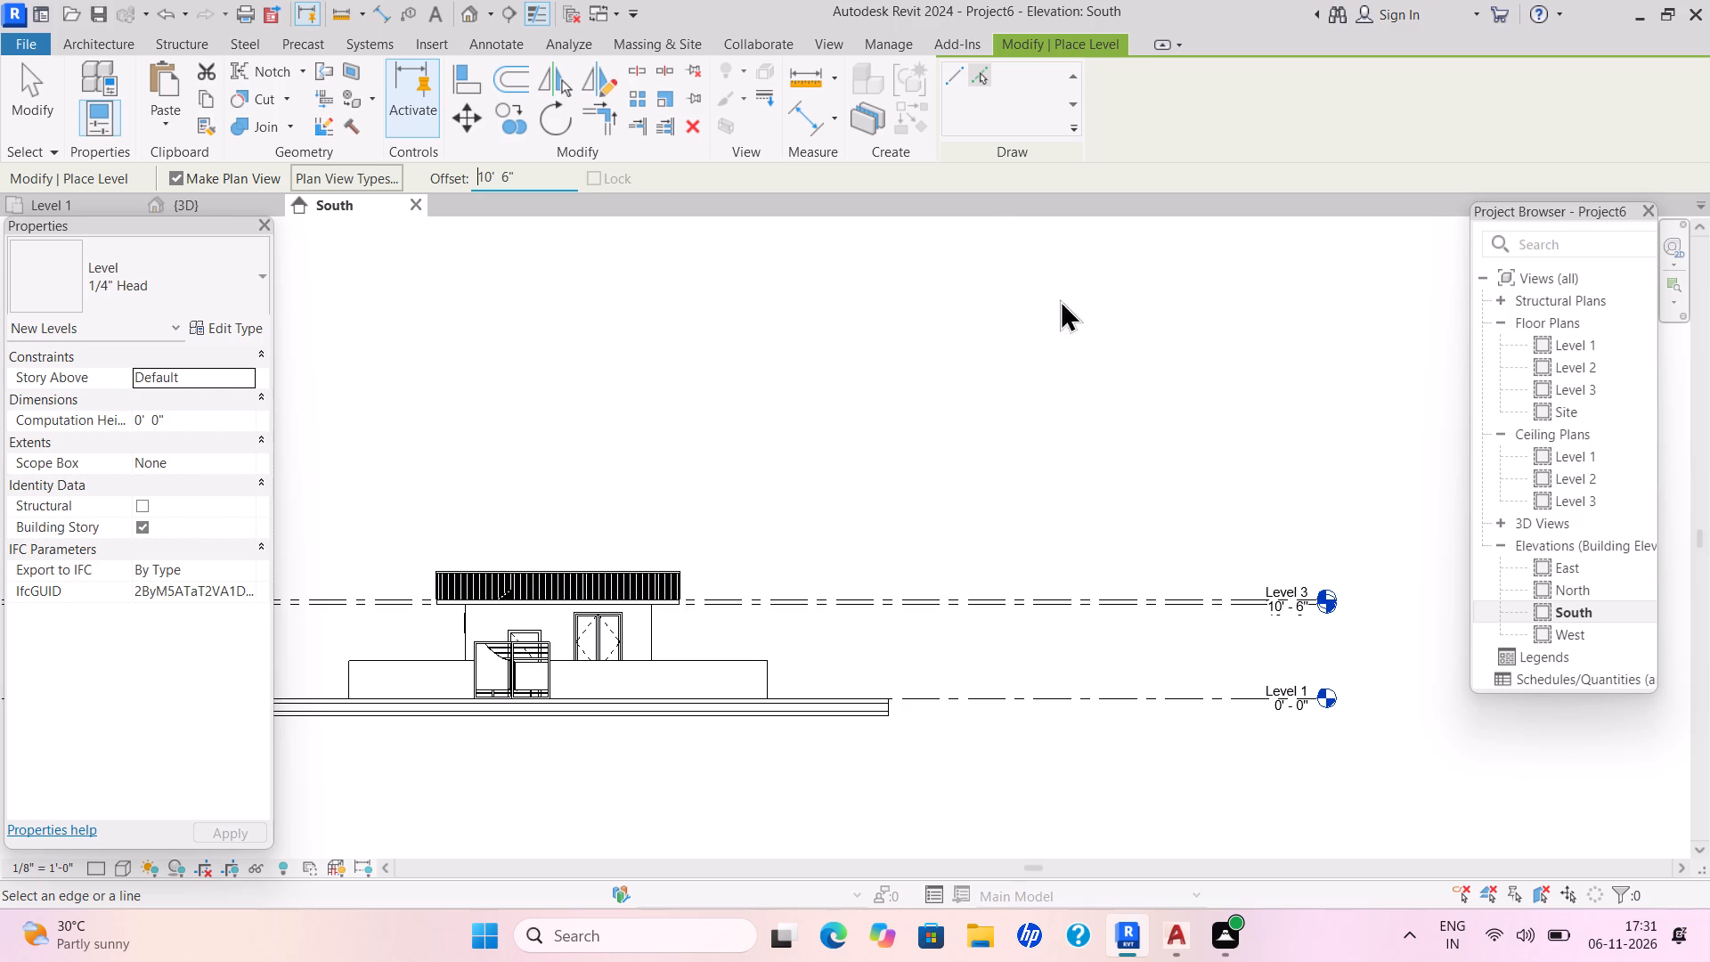
pyautogui.click(1135, 596)
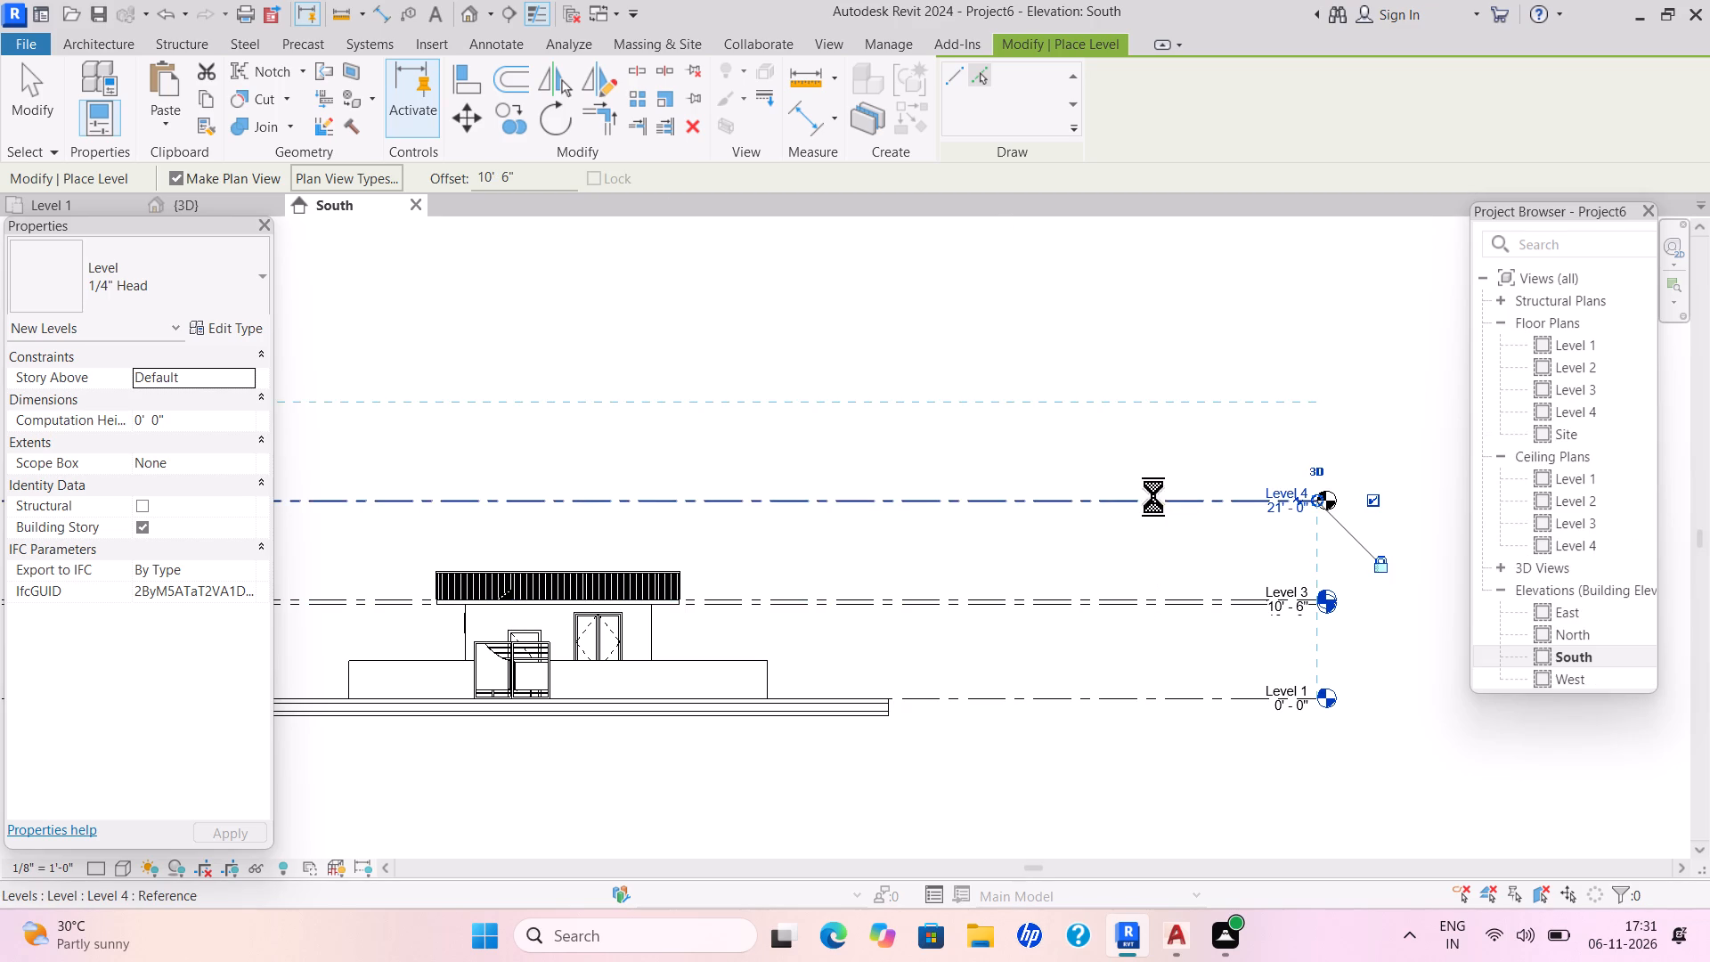
pyautogui.click(1153, 496)
pyautogui.click(1168, 397)
pyautogui.moveTo(1218, 379); pyautogui.dragTo(1224, 459, button='middle')
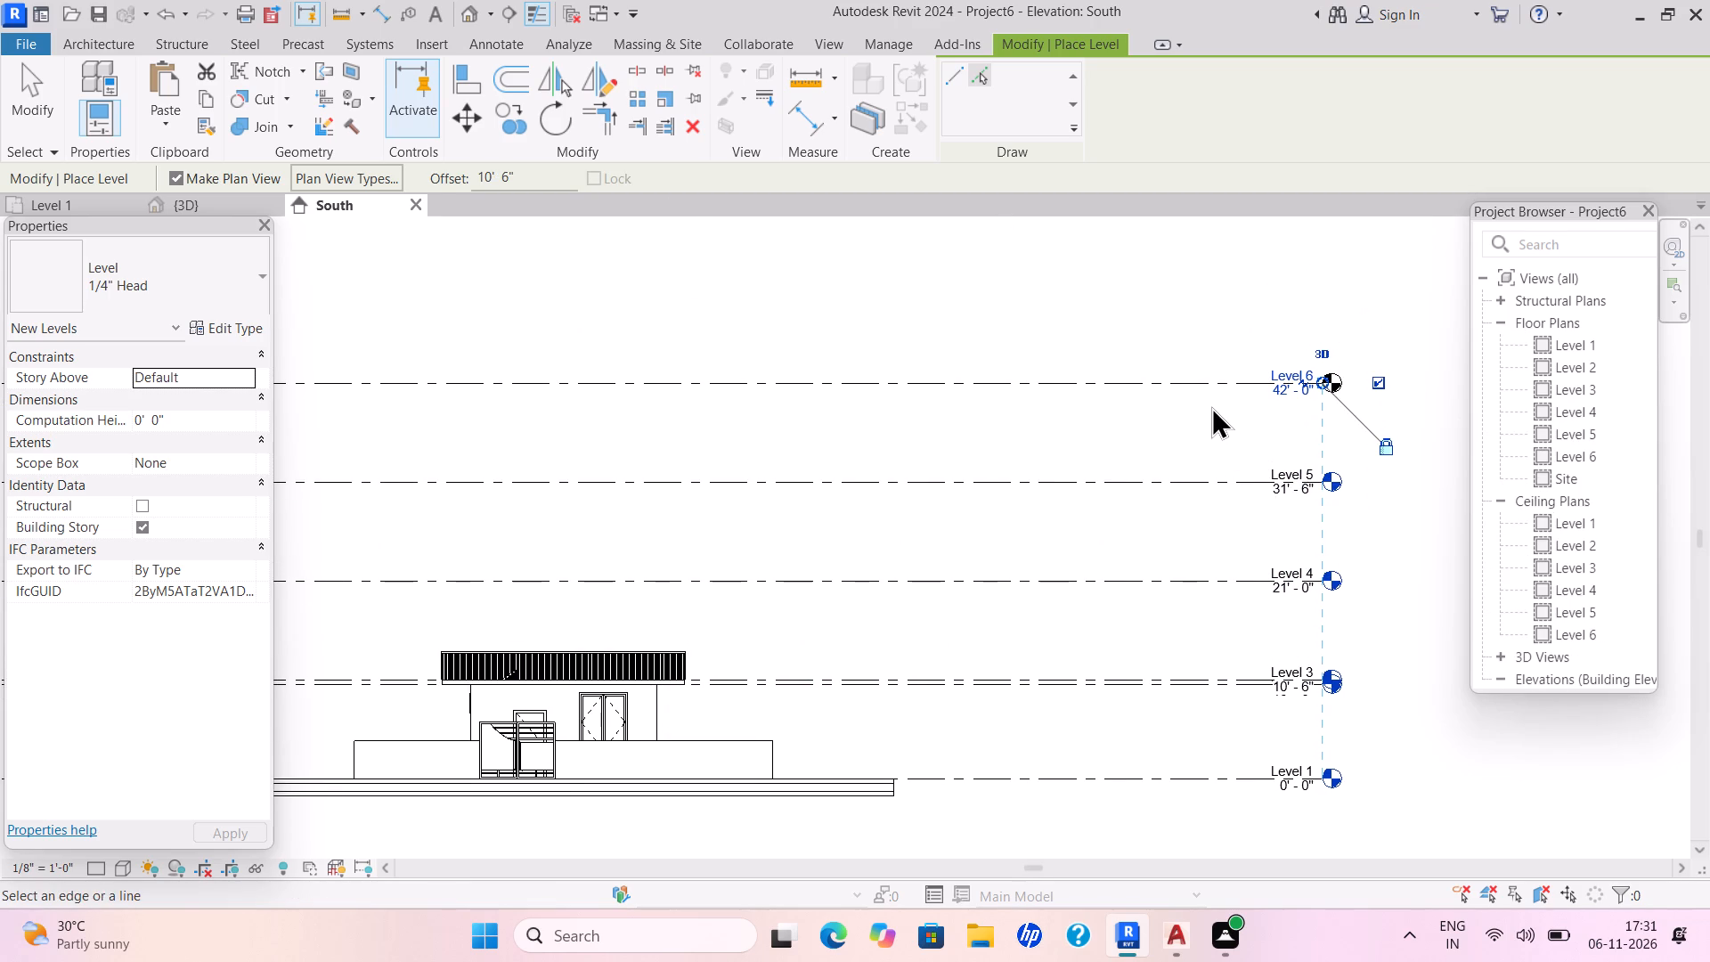
pyautogui.click(1195, 375)
pyautogui.press('Escape')
pyautogui.moveTo(959, 603); pyautogui.dragTo(997, 578, button='middle')
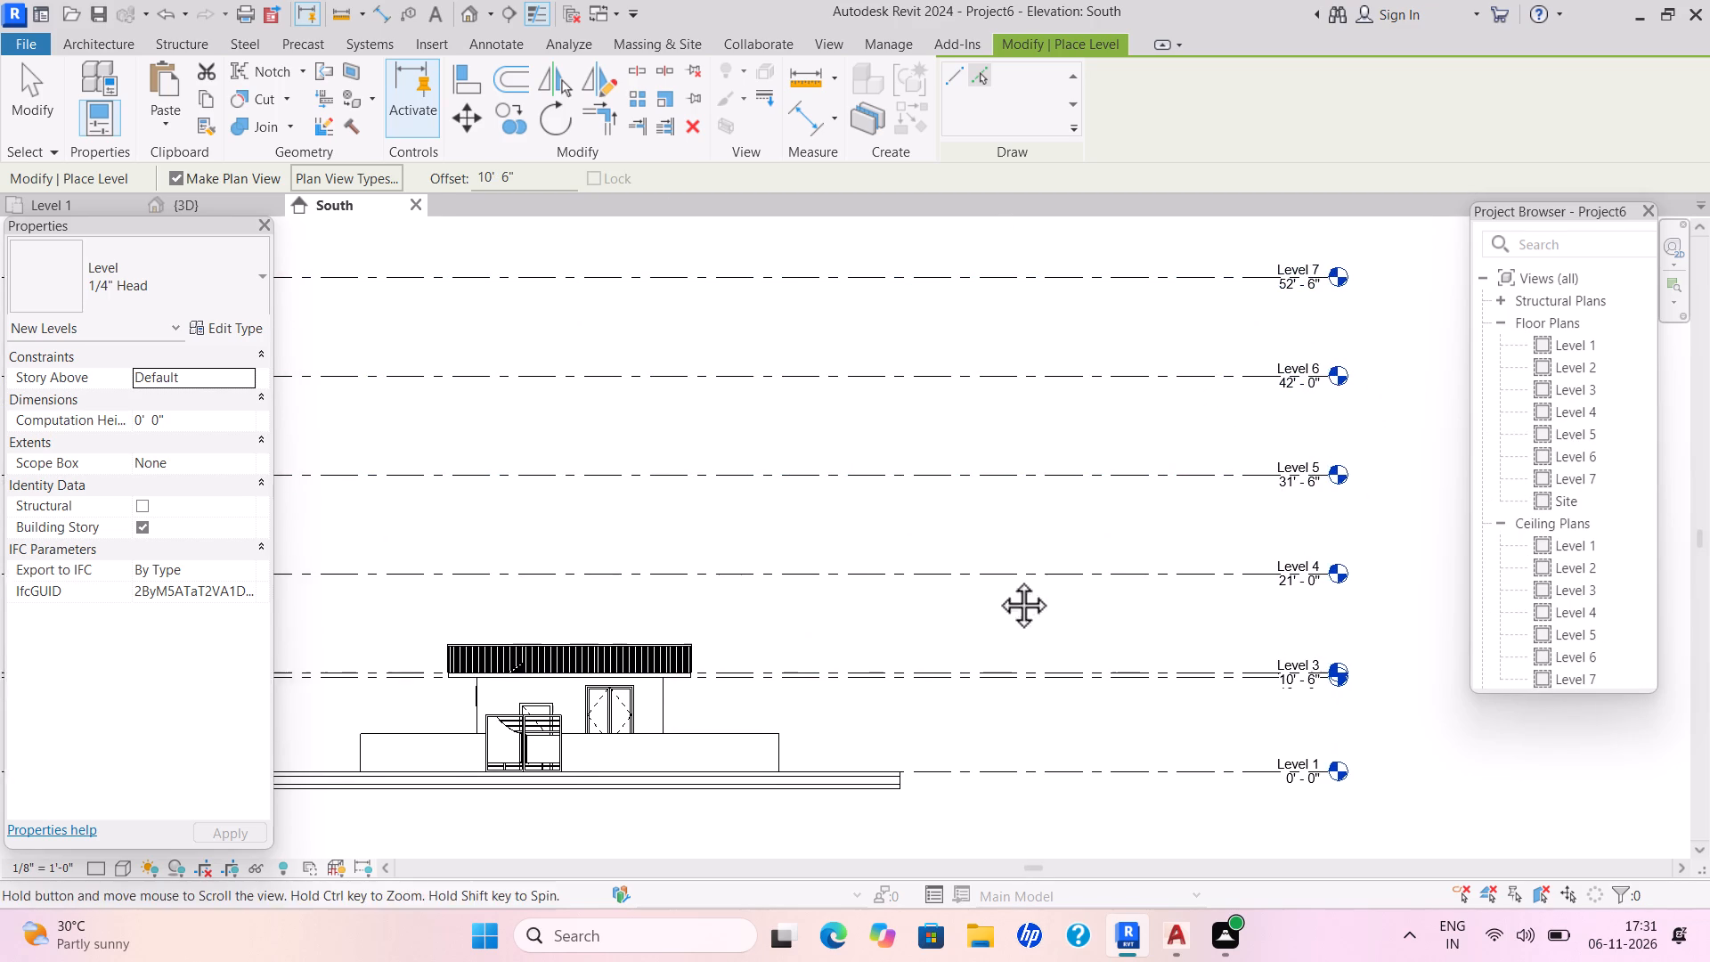
pyautogui.moveTo(997, 578); pyautogui.dragTo(1112, 544, button='middle')
pyautogui.press('Escape')
pyautogui.press('Escape')
# Copy the house's ground-storey elements, leaving out the boundary wall and base, and paste them aligned to Levels 3 through 7.
pyautogui.moveTo(562, 565); pyautogui.dragTo(851, 730)
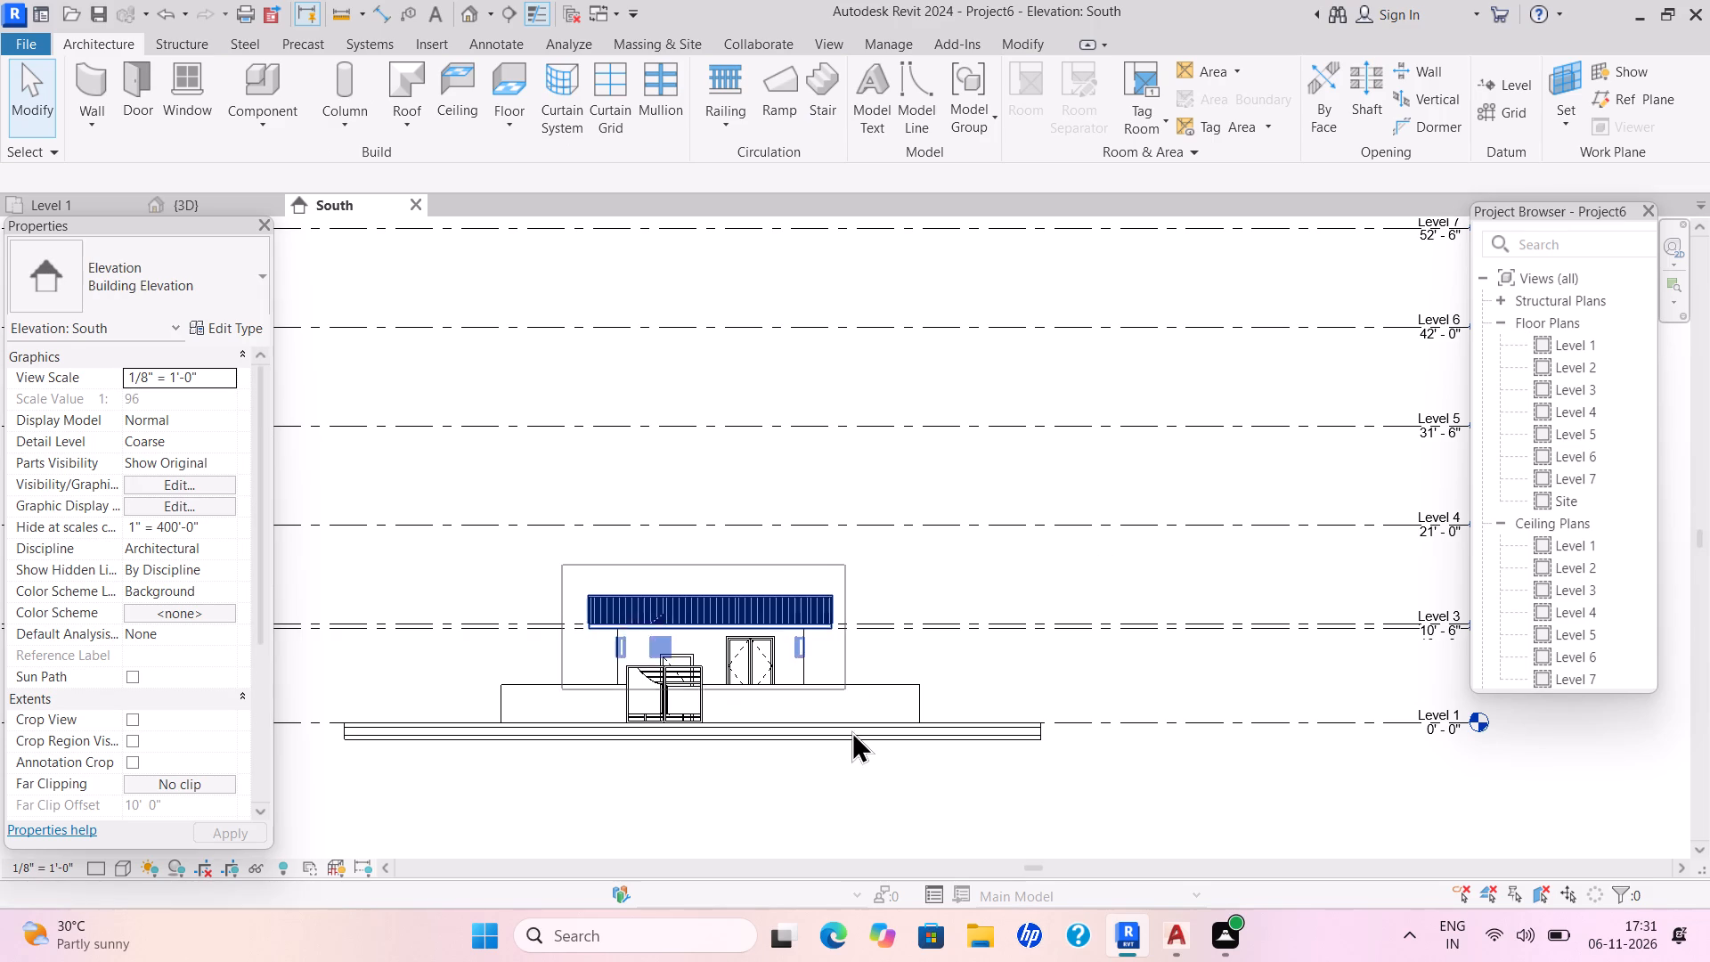
pyautogui.moveTo(851, 730); pyautogui.dragTo(850, 772)
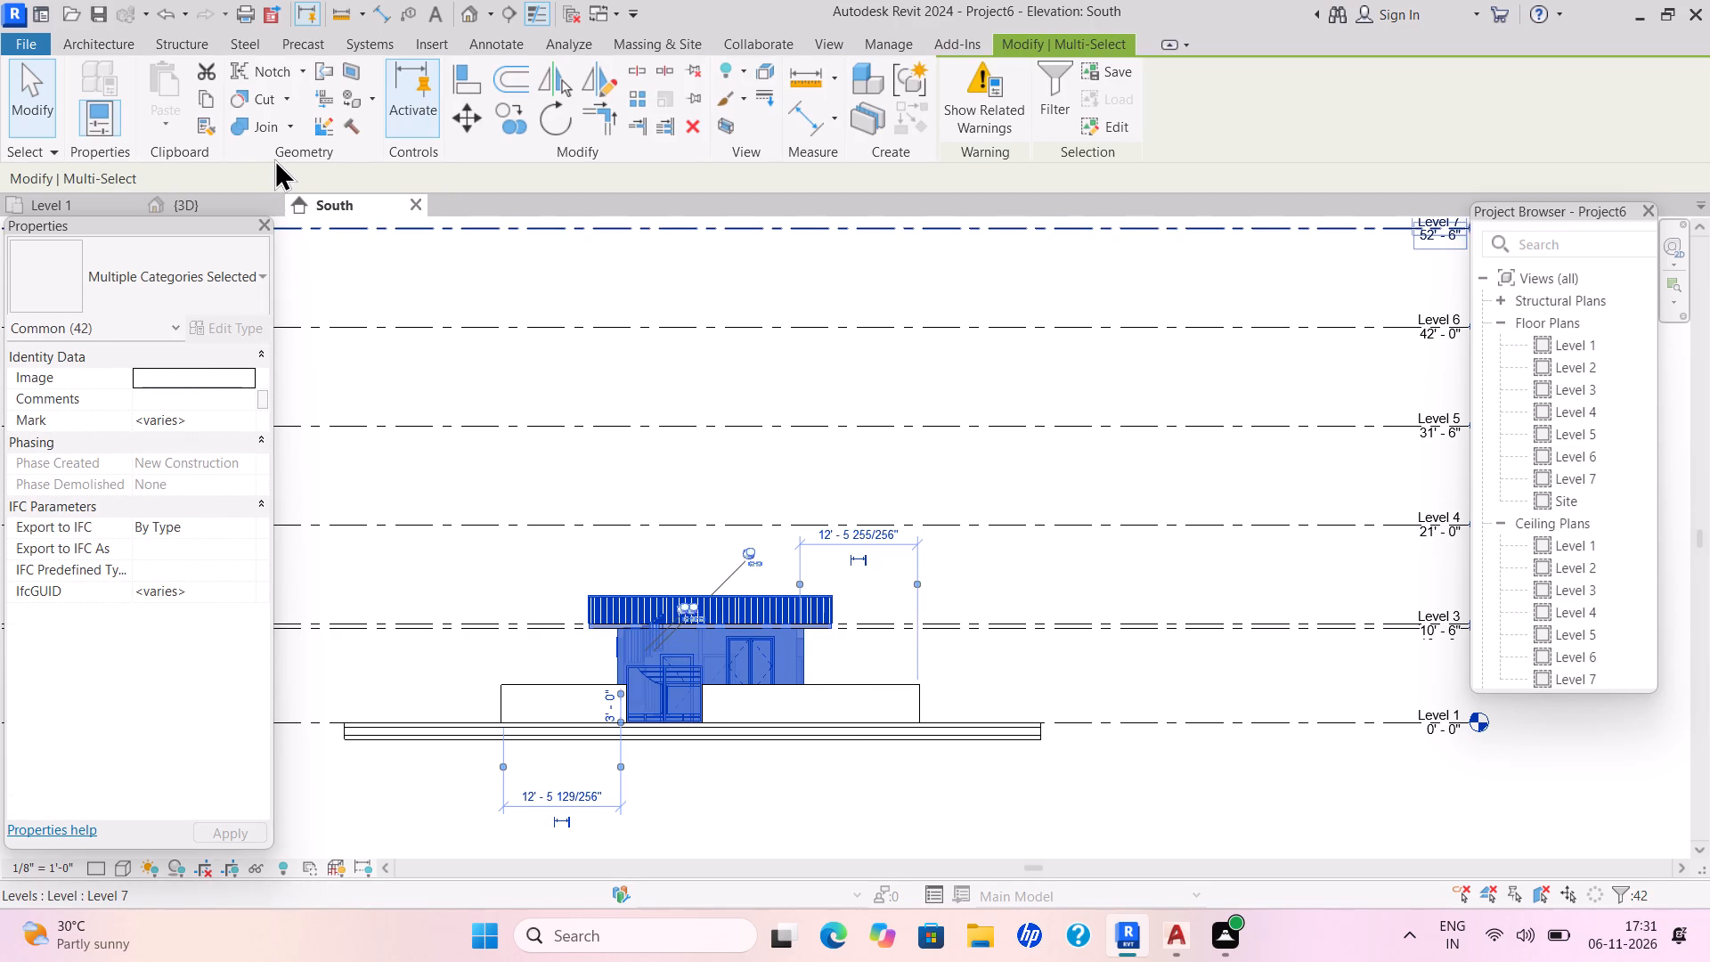
pyautogui.click(209, 99)
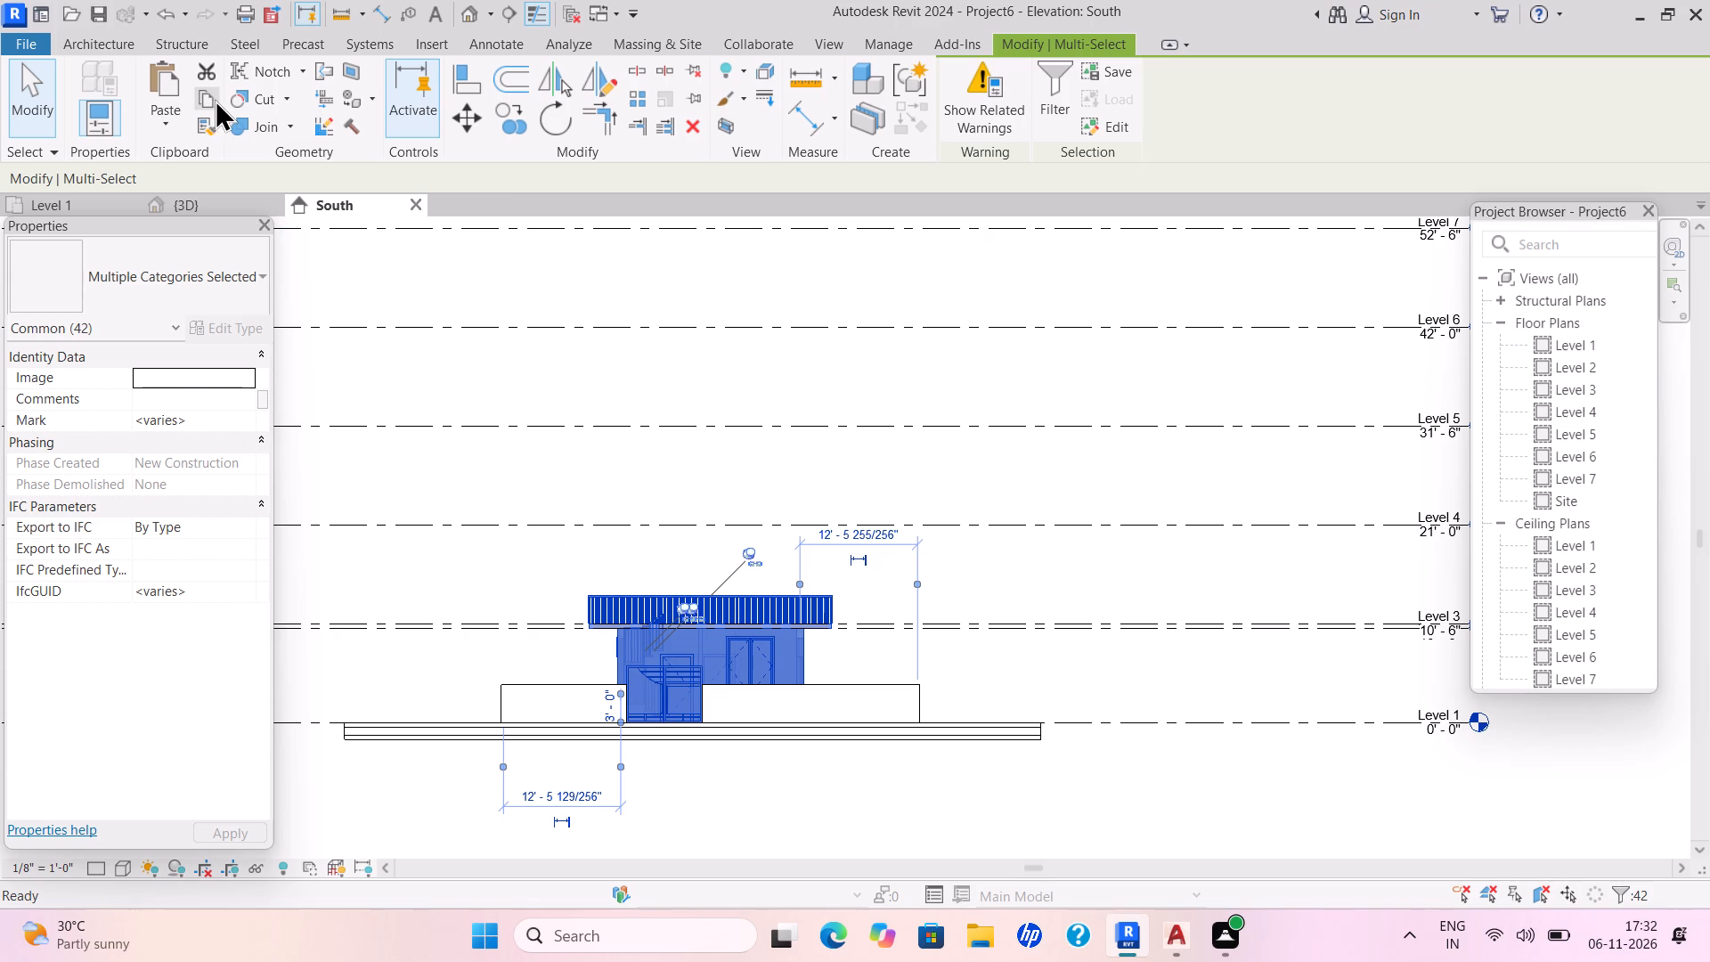
pyautogui.click(212, 101)
pyautogui.click(199, 100)
pyautogui.click(205, 99)
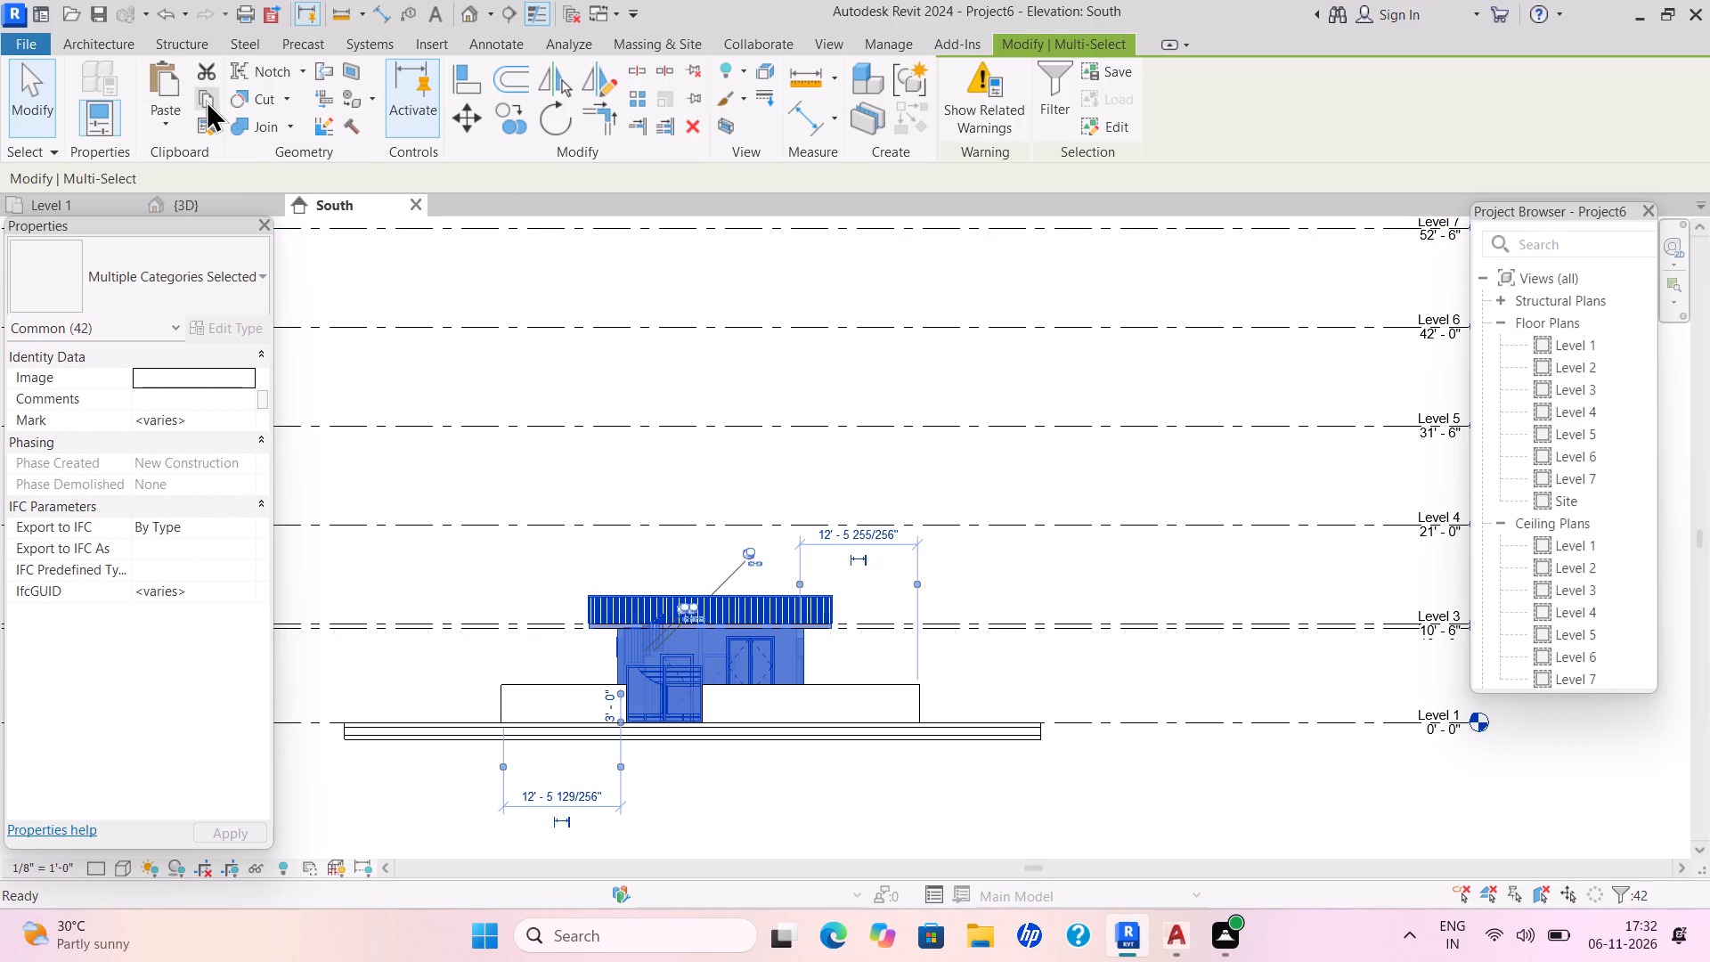
pyautogui.click(167, 122)
pyautogui.click(197, 192)
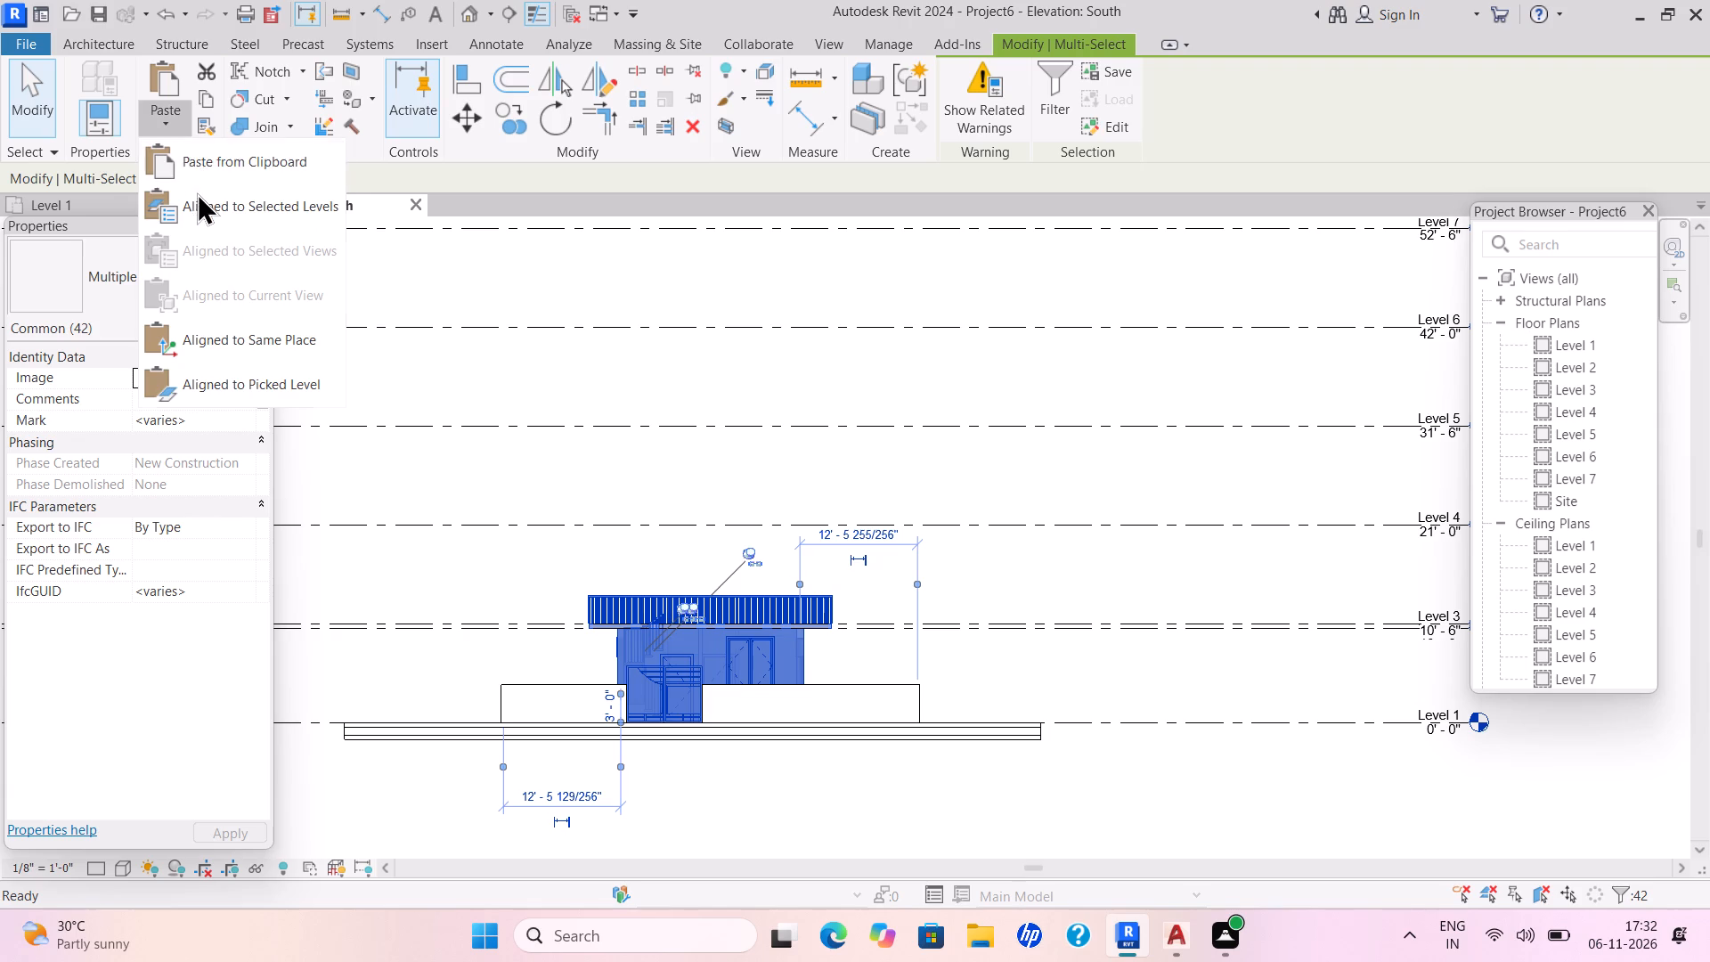
pyautogui.moveTo(450, 322); pyautogui.dragTo(459, 417)
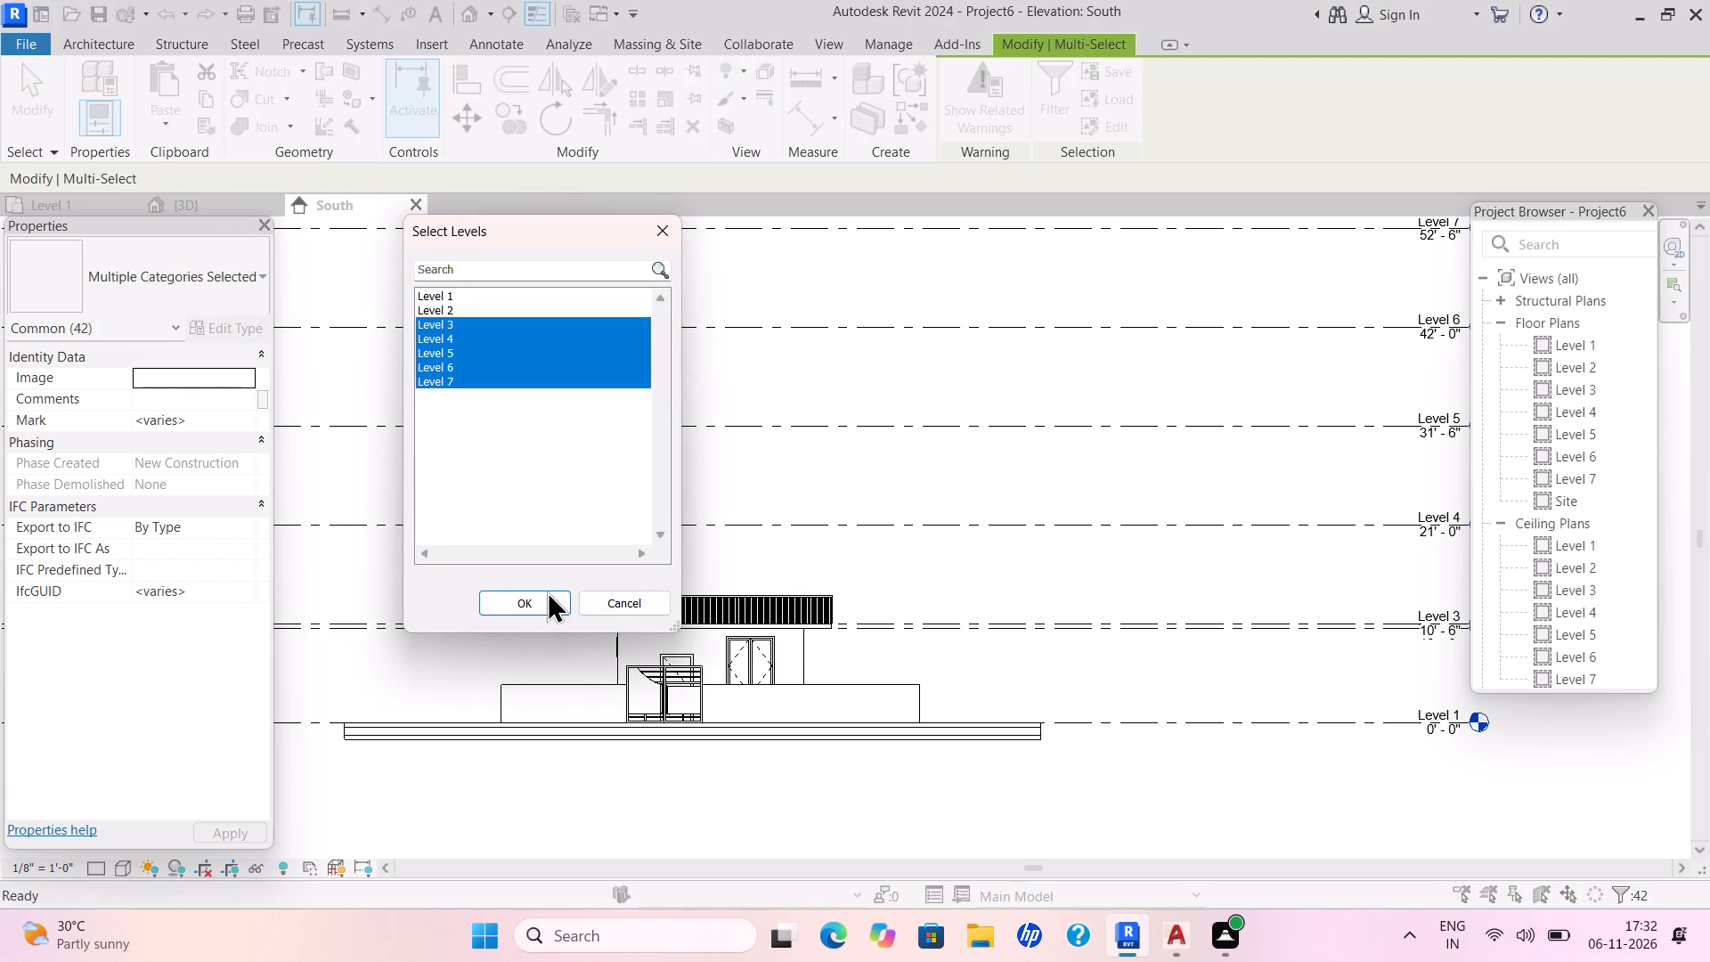
pyautogui.click(536, 604)
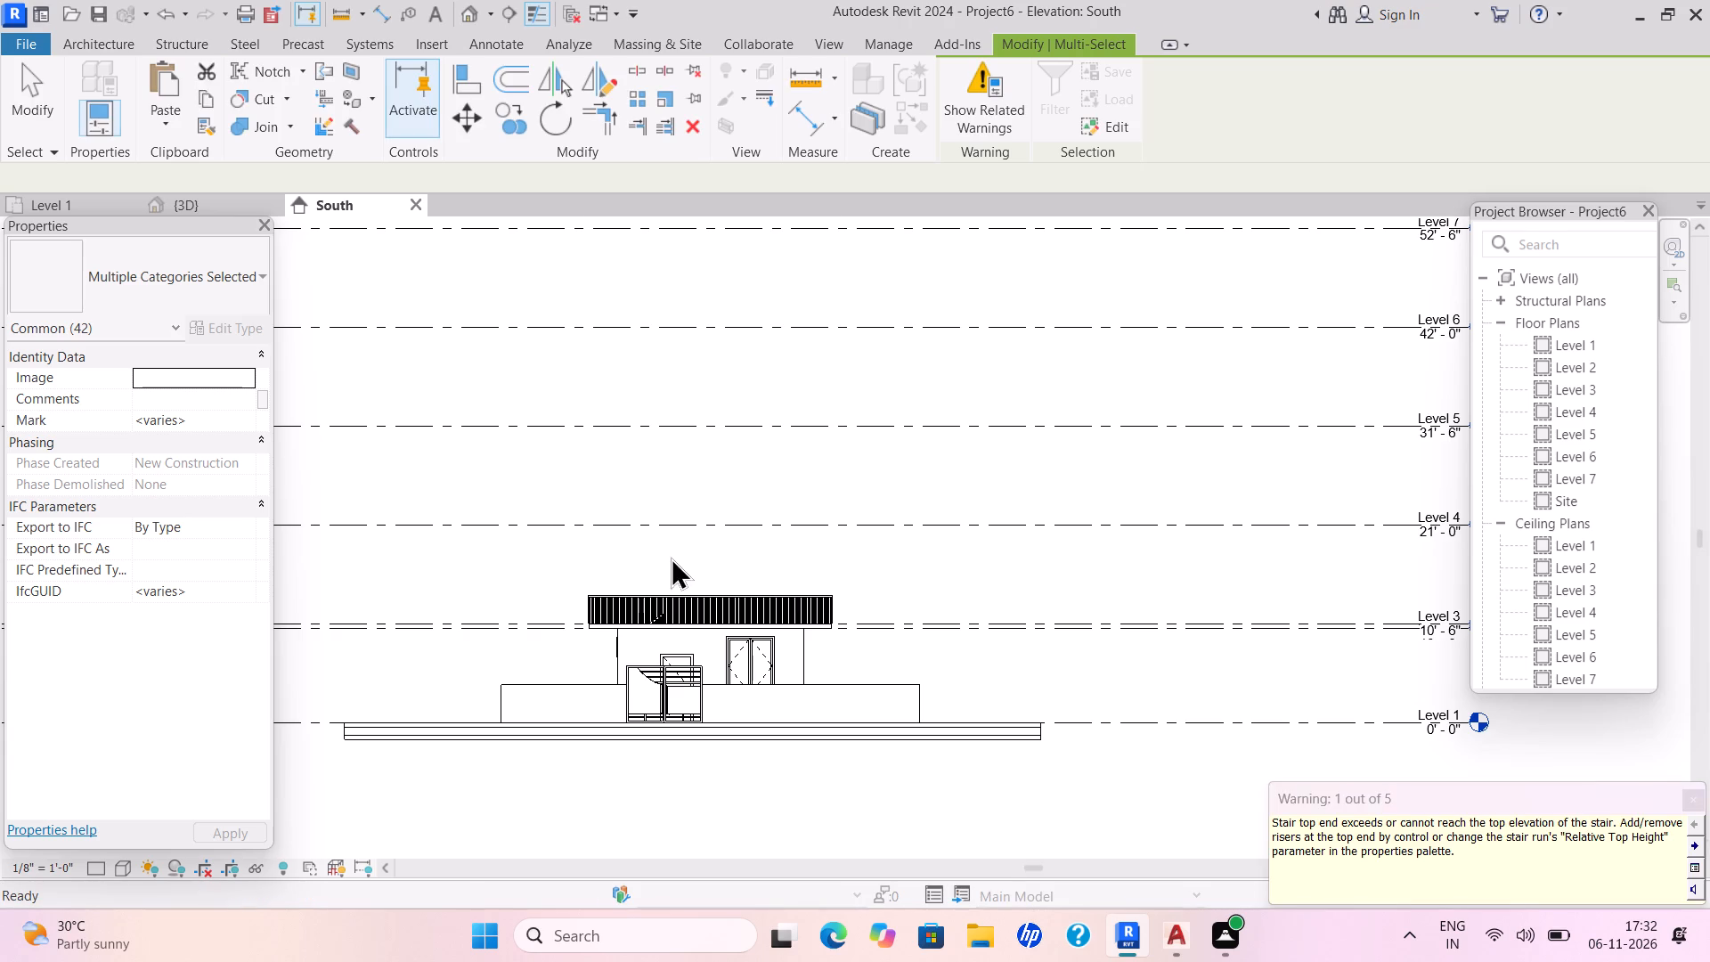
pyautogui.press('Escape')
pyautogui.moveTo(1041, 464); pyautogui.dragTo(968, 607, button='middle')
pyautogui.press('Escape')
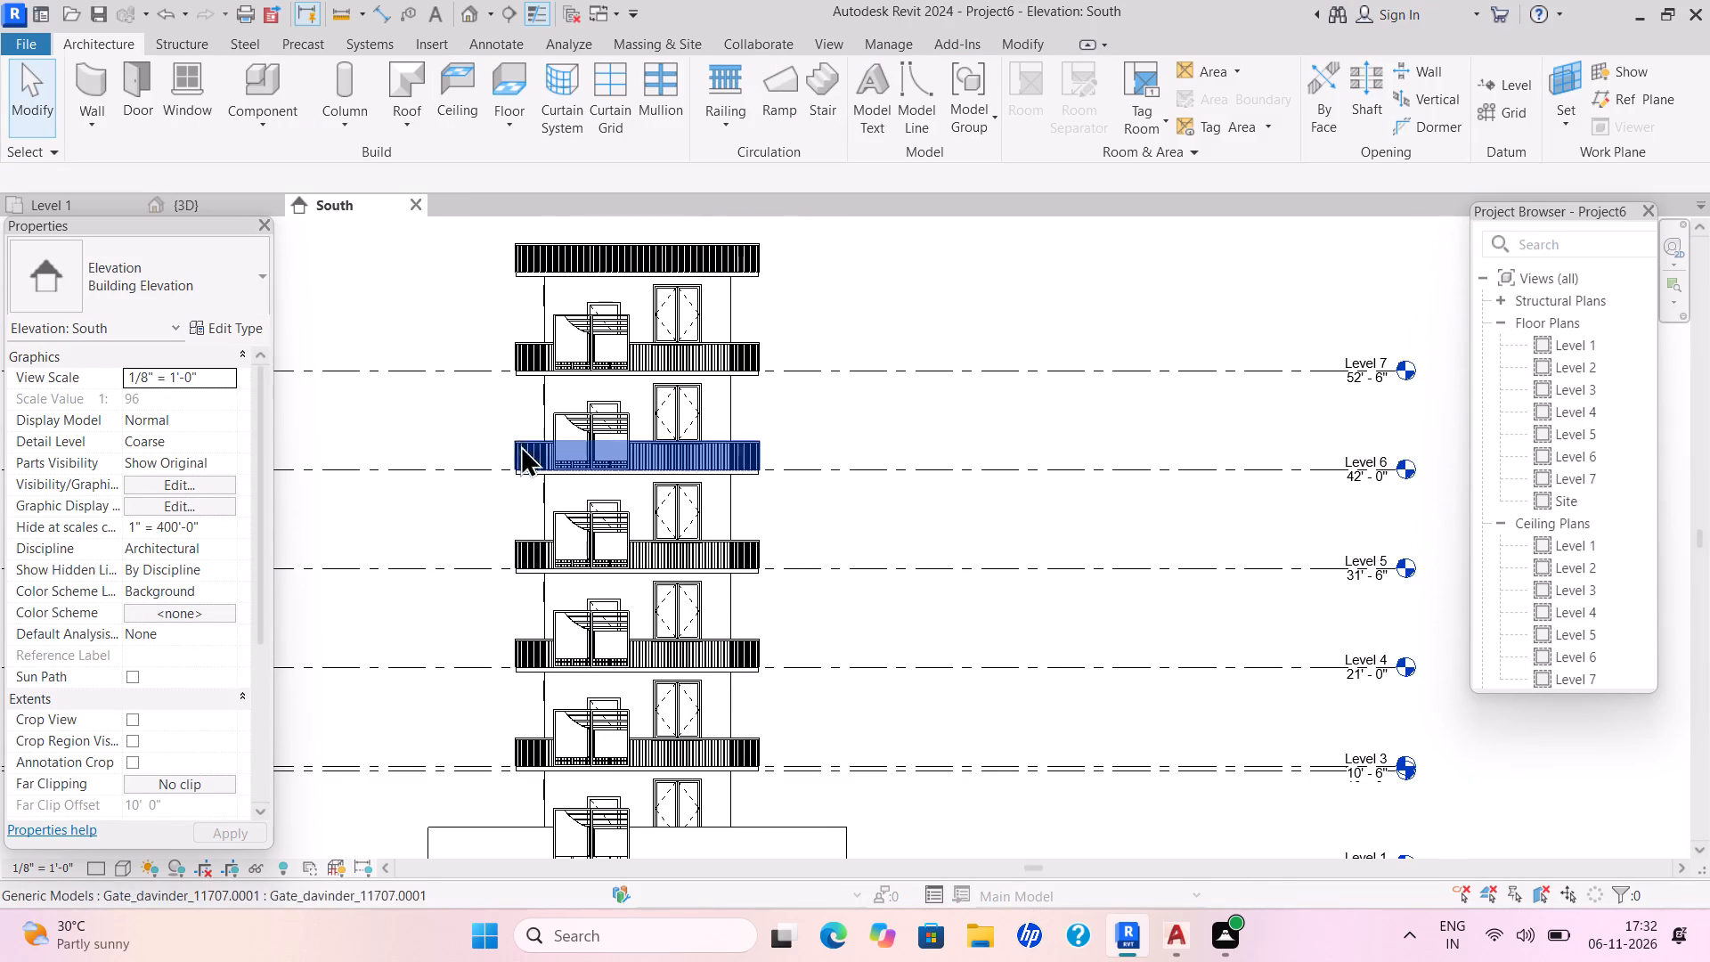
# Delete the copied entrance gates from the upper storeys on Levels 3 through 7, keeping the ground-level gate.
pyautogui.click(582, 424)
pyautogui.press('Delete')
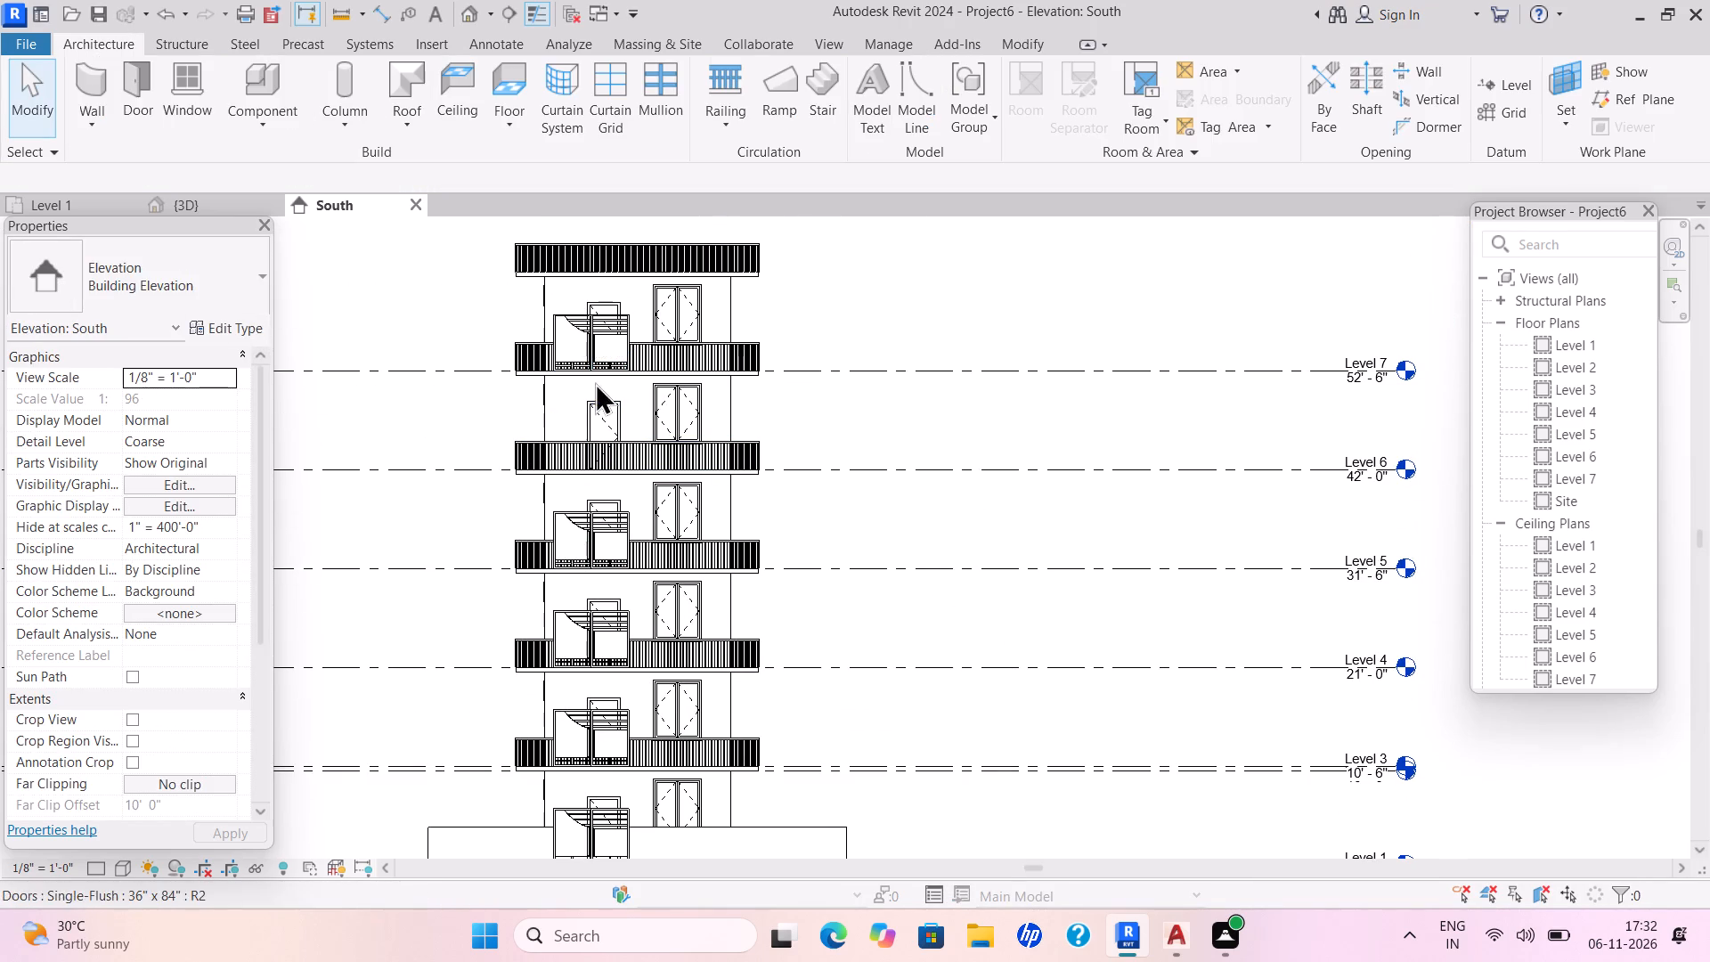
pyautogui.click(607, 337)
pyautogui.press('Delete')
pyautogui.click(600, 518)
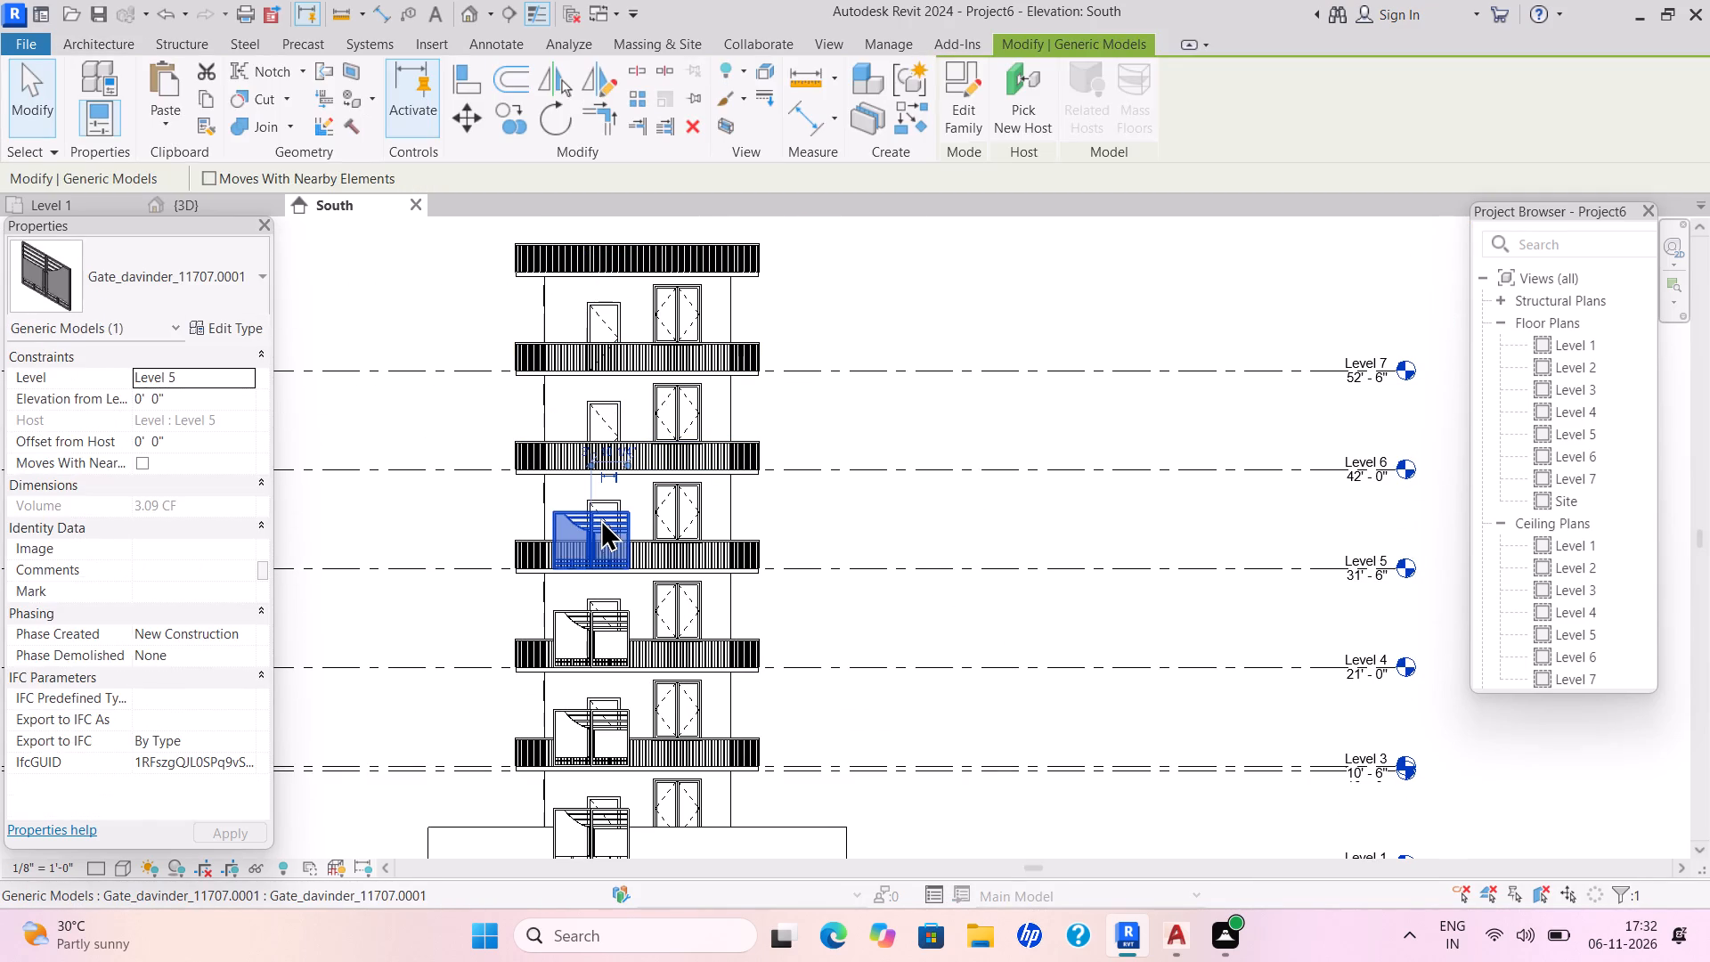
pyautogui.press('Delete')
pyautogui.click(613, 602)
pyautogui.press('Delete')
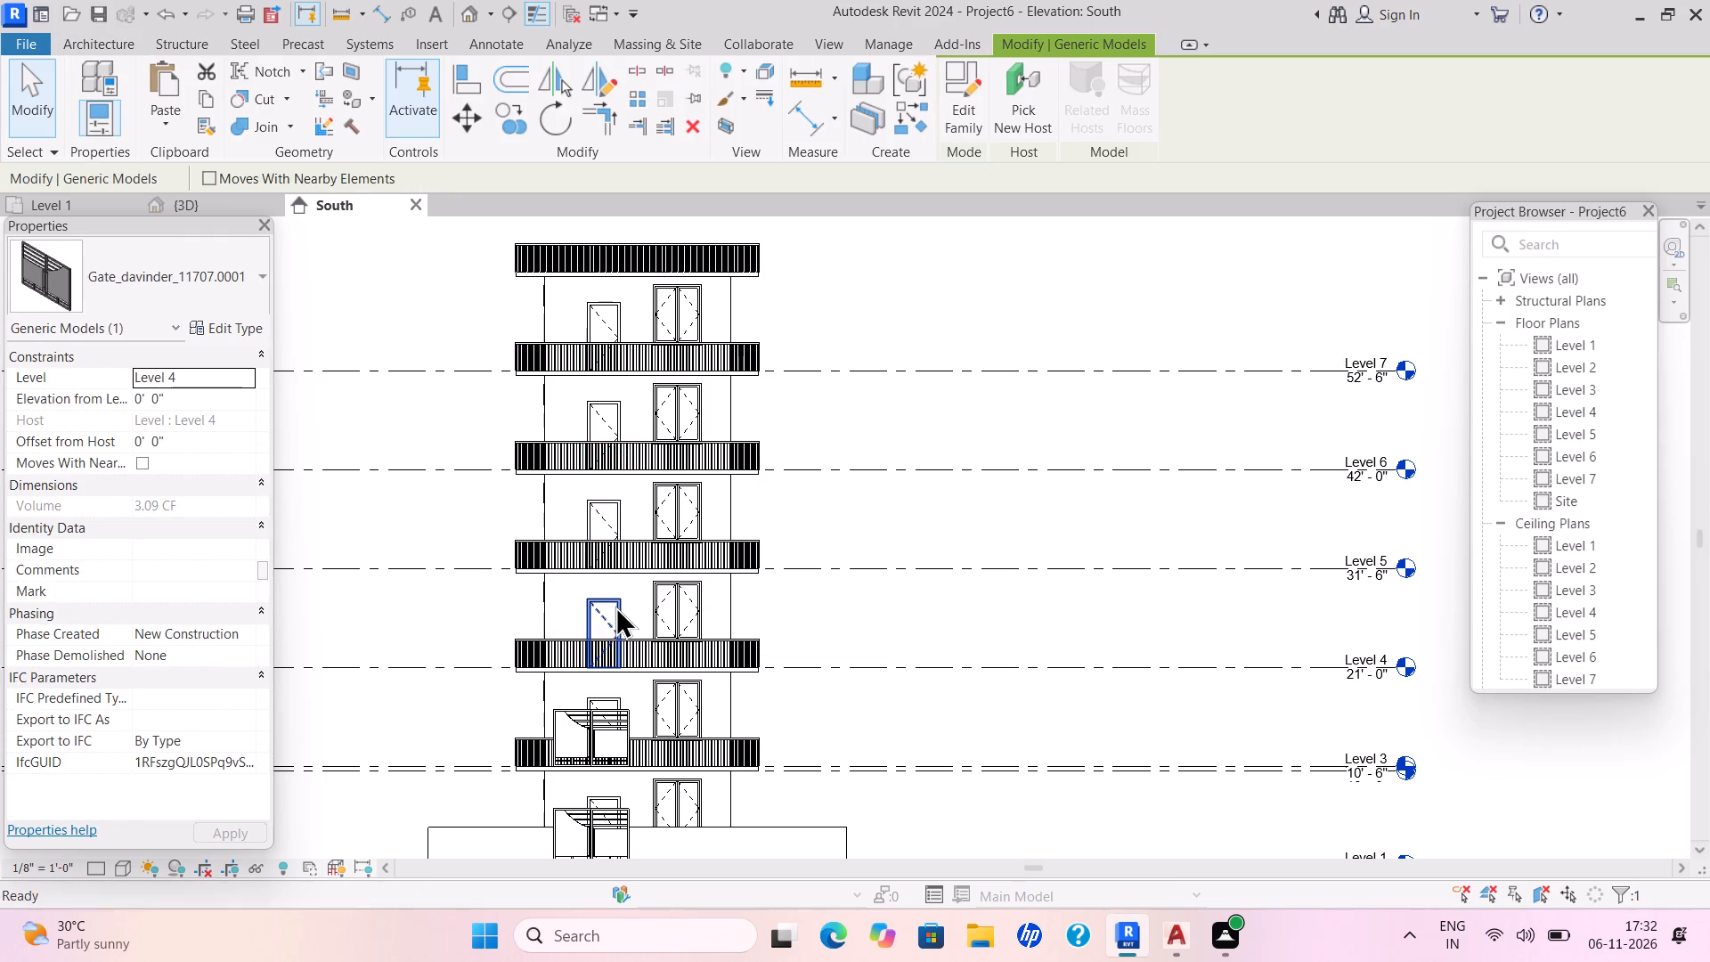
pyautogui.click(605, 704)
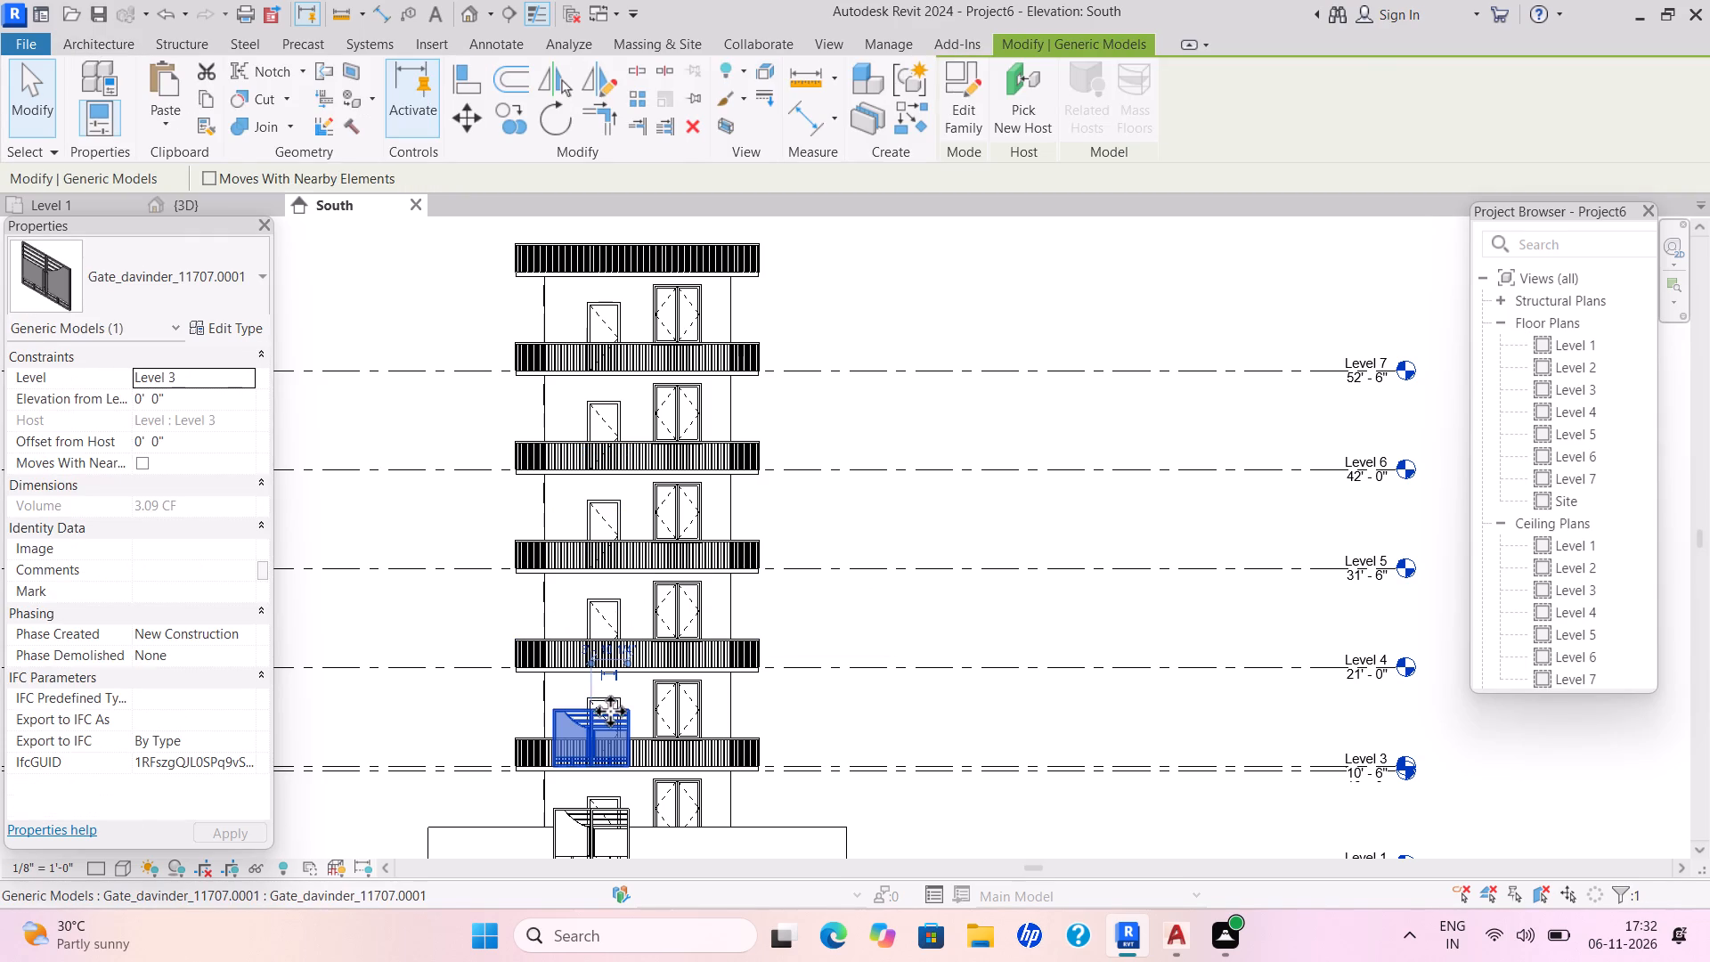
pyautogui.press('Delete')
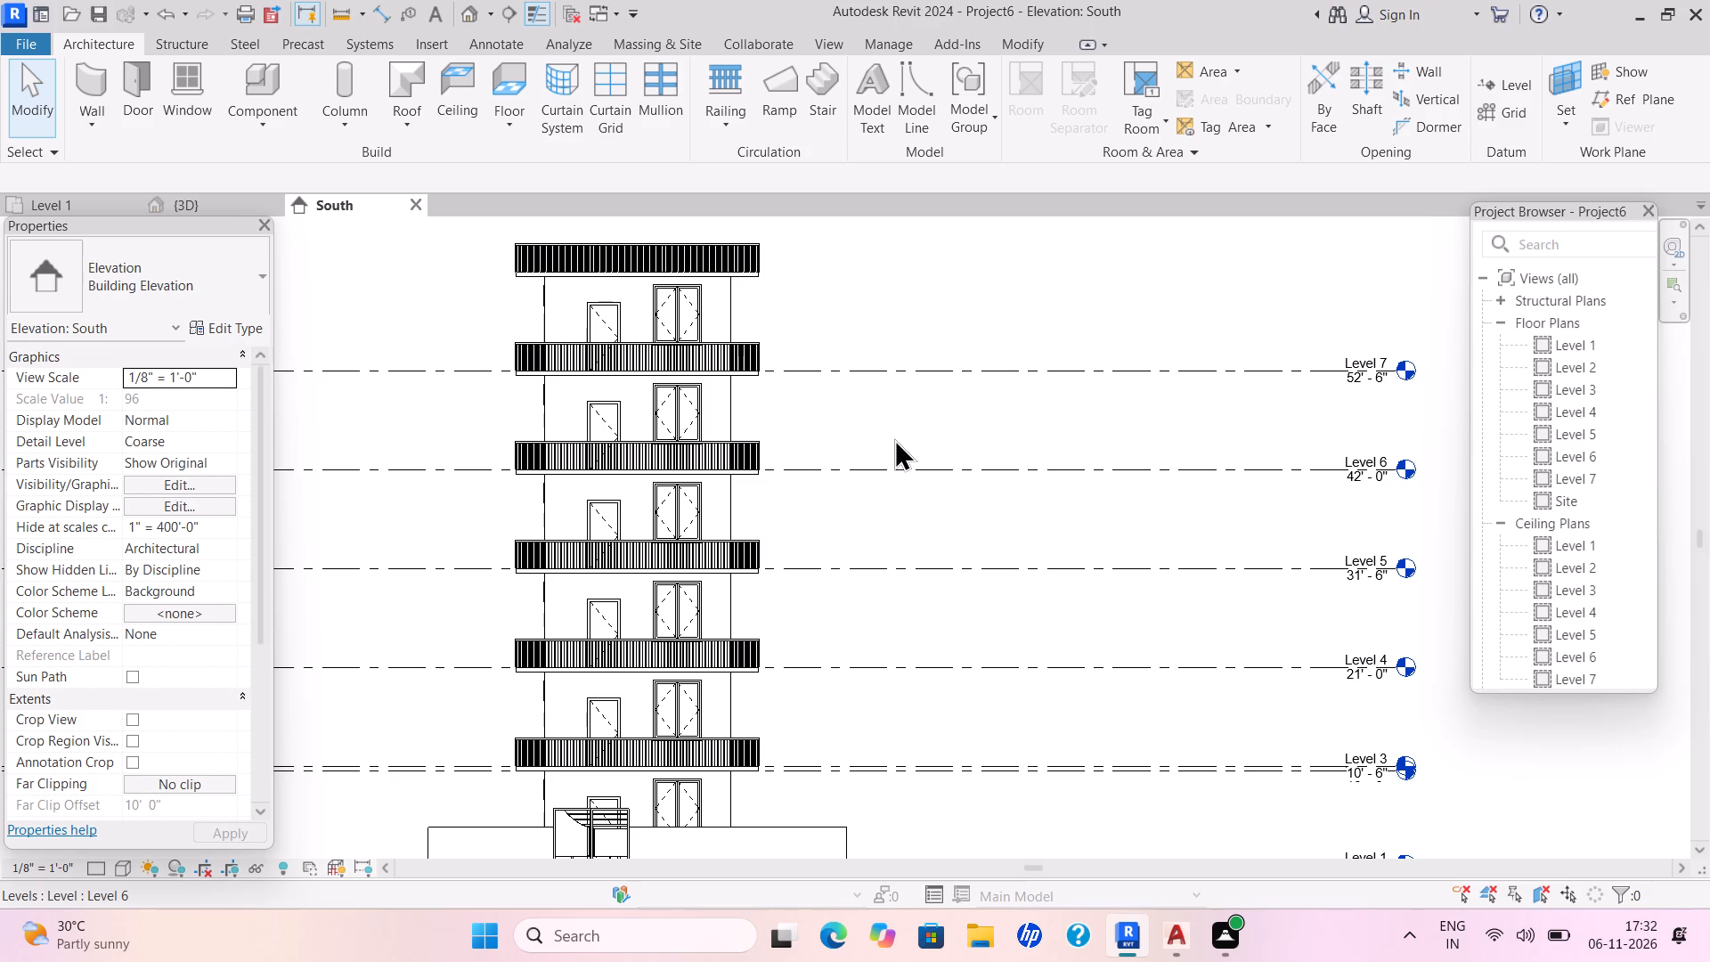
pyautogui.press('Escape')
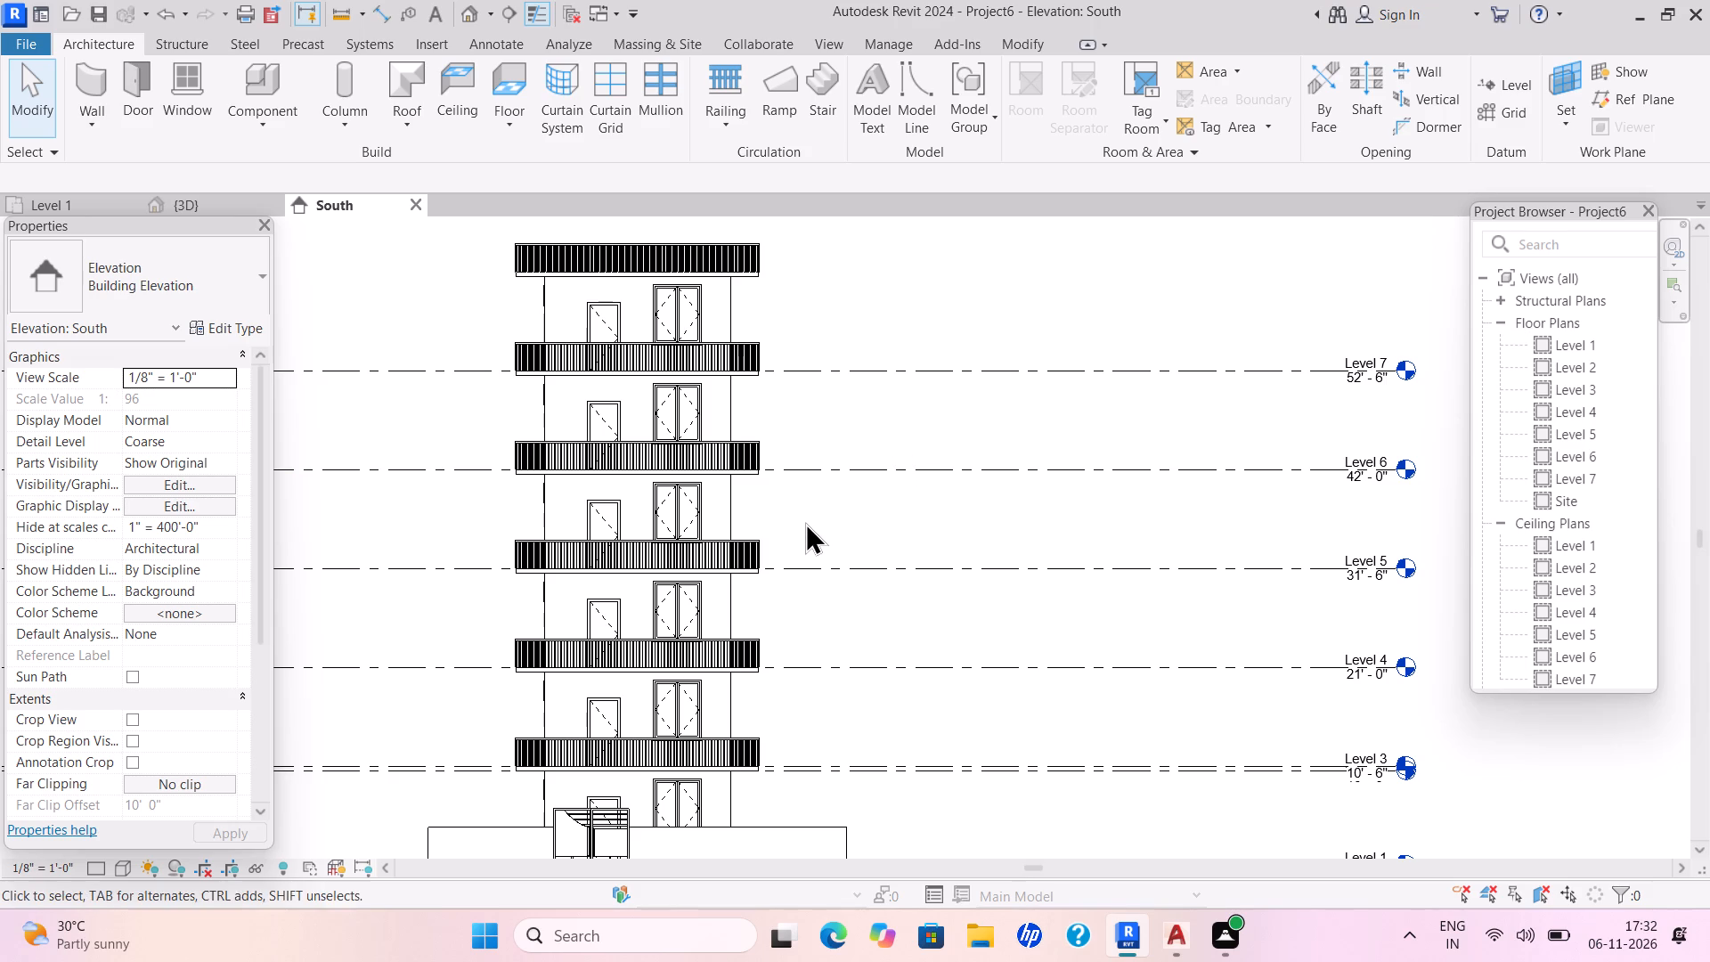
pyautogui.press('Escape')
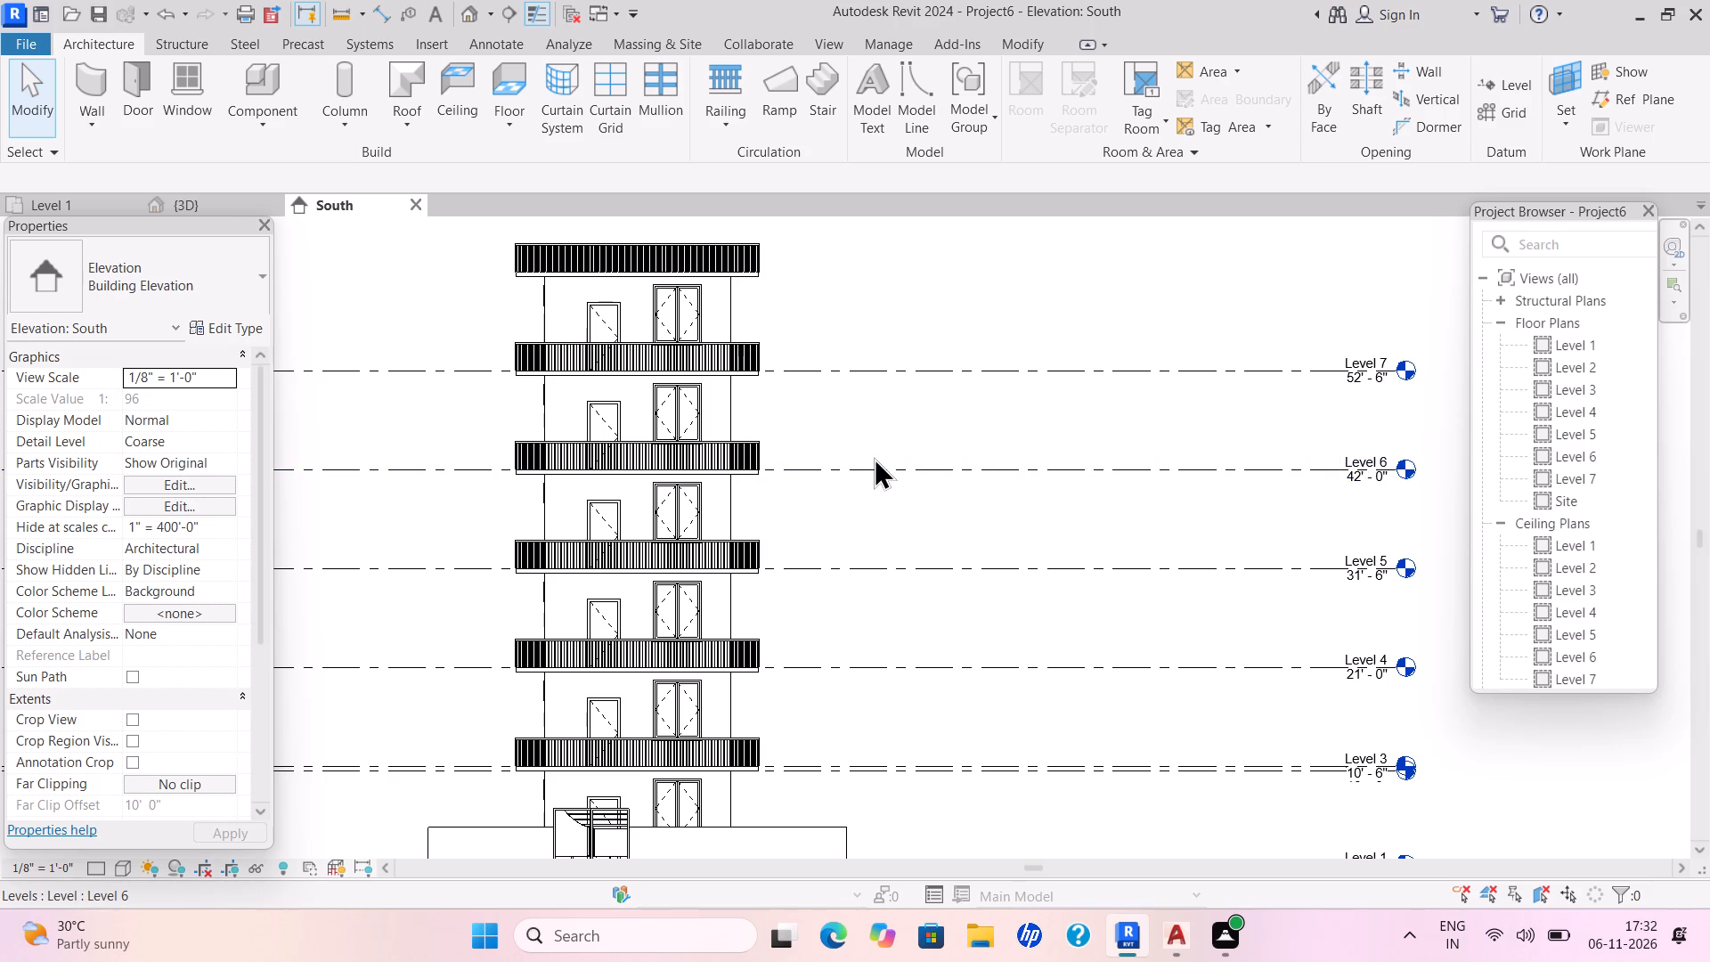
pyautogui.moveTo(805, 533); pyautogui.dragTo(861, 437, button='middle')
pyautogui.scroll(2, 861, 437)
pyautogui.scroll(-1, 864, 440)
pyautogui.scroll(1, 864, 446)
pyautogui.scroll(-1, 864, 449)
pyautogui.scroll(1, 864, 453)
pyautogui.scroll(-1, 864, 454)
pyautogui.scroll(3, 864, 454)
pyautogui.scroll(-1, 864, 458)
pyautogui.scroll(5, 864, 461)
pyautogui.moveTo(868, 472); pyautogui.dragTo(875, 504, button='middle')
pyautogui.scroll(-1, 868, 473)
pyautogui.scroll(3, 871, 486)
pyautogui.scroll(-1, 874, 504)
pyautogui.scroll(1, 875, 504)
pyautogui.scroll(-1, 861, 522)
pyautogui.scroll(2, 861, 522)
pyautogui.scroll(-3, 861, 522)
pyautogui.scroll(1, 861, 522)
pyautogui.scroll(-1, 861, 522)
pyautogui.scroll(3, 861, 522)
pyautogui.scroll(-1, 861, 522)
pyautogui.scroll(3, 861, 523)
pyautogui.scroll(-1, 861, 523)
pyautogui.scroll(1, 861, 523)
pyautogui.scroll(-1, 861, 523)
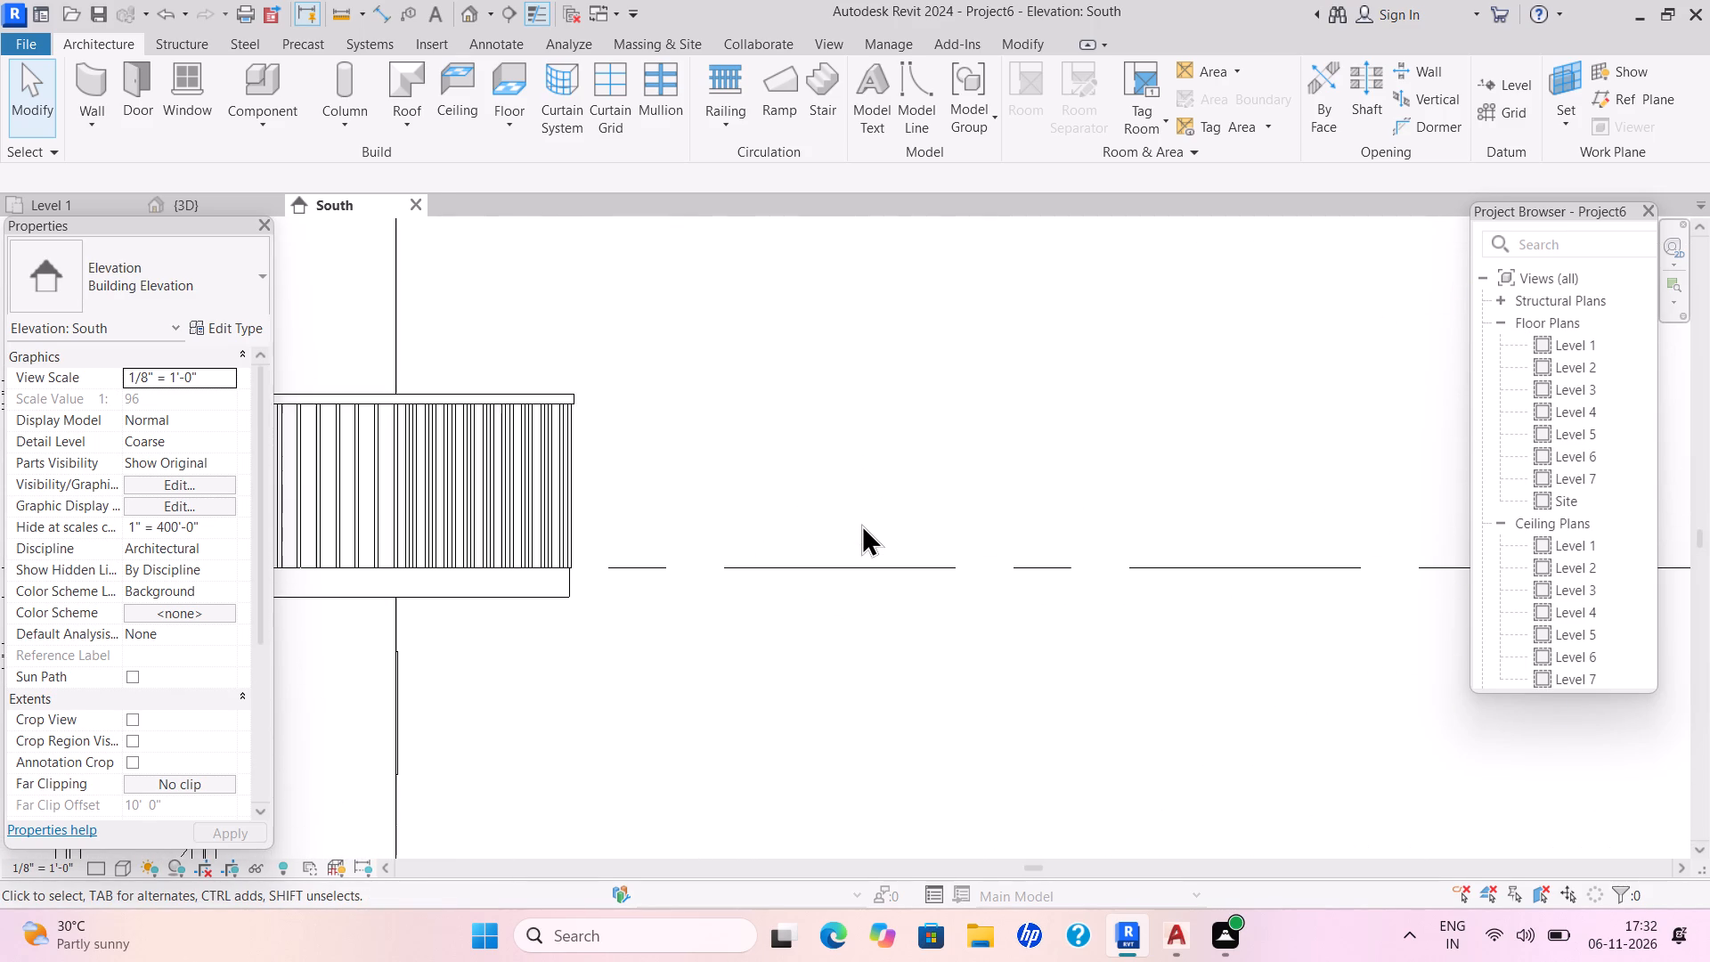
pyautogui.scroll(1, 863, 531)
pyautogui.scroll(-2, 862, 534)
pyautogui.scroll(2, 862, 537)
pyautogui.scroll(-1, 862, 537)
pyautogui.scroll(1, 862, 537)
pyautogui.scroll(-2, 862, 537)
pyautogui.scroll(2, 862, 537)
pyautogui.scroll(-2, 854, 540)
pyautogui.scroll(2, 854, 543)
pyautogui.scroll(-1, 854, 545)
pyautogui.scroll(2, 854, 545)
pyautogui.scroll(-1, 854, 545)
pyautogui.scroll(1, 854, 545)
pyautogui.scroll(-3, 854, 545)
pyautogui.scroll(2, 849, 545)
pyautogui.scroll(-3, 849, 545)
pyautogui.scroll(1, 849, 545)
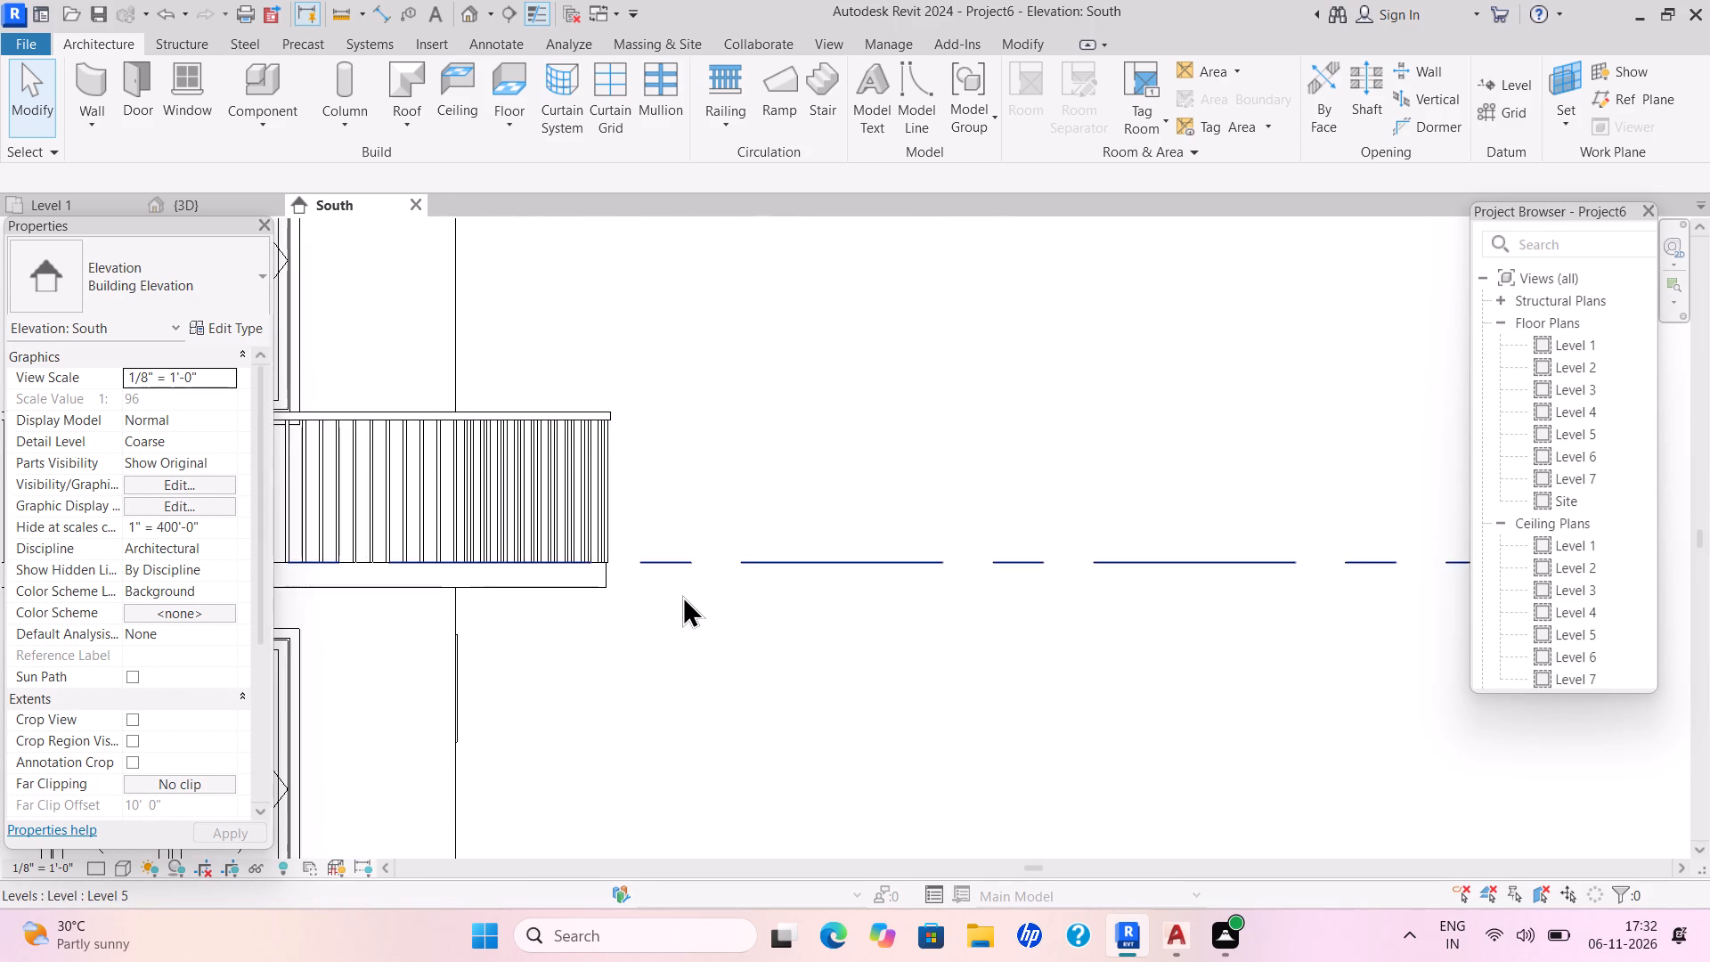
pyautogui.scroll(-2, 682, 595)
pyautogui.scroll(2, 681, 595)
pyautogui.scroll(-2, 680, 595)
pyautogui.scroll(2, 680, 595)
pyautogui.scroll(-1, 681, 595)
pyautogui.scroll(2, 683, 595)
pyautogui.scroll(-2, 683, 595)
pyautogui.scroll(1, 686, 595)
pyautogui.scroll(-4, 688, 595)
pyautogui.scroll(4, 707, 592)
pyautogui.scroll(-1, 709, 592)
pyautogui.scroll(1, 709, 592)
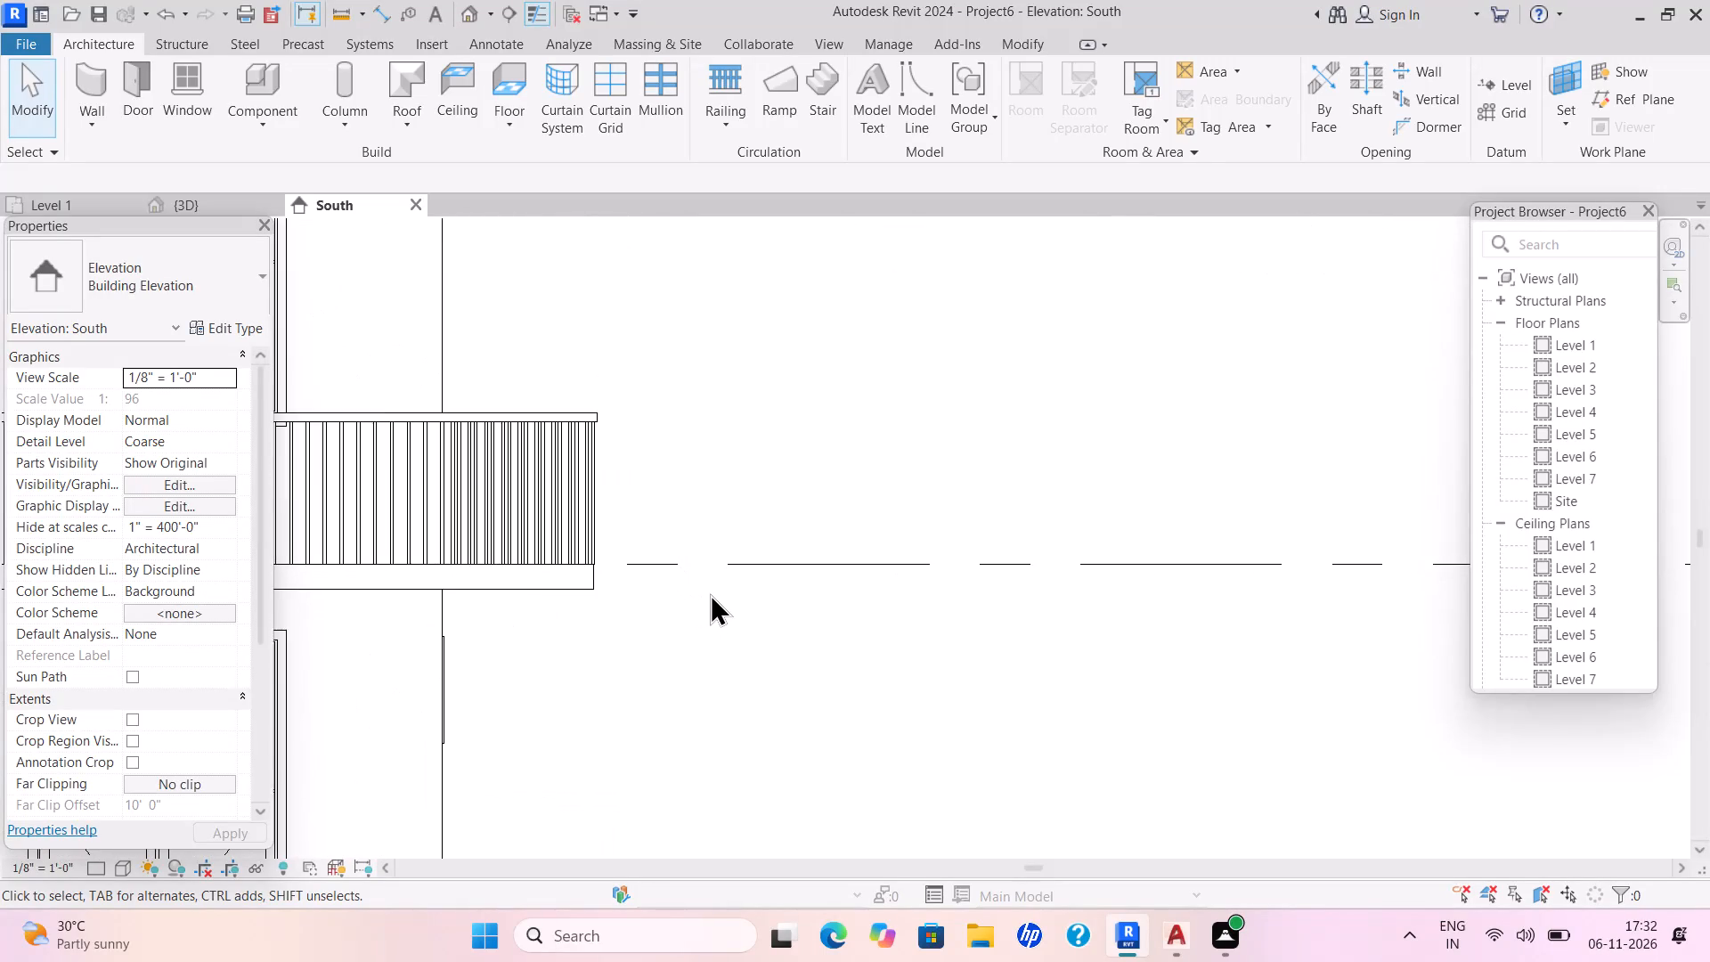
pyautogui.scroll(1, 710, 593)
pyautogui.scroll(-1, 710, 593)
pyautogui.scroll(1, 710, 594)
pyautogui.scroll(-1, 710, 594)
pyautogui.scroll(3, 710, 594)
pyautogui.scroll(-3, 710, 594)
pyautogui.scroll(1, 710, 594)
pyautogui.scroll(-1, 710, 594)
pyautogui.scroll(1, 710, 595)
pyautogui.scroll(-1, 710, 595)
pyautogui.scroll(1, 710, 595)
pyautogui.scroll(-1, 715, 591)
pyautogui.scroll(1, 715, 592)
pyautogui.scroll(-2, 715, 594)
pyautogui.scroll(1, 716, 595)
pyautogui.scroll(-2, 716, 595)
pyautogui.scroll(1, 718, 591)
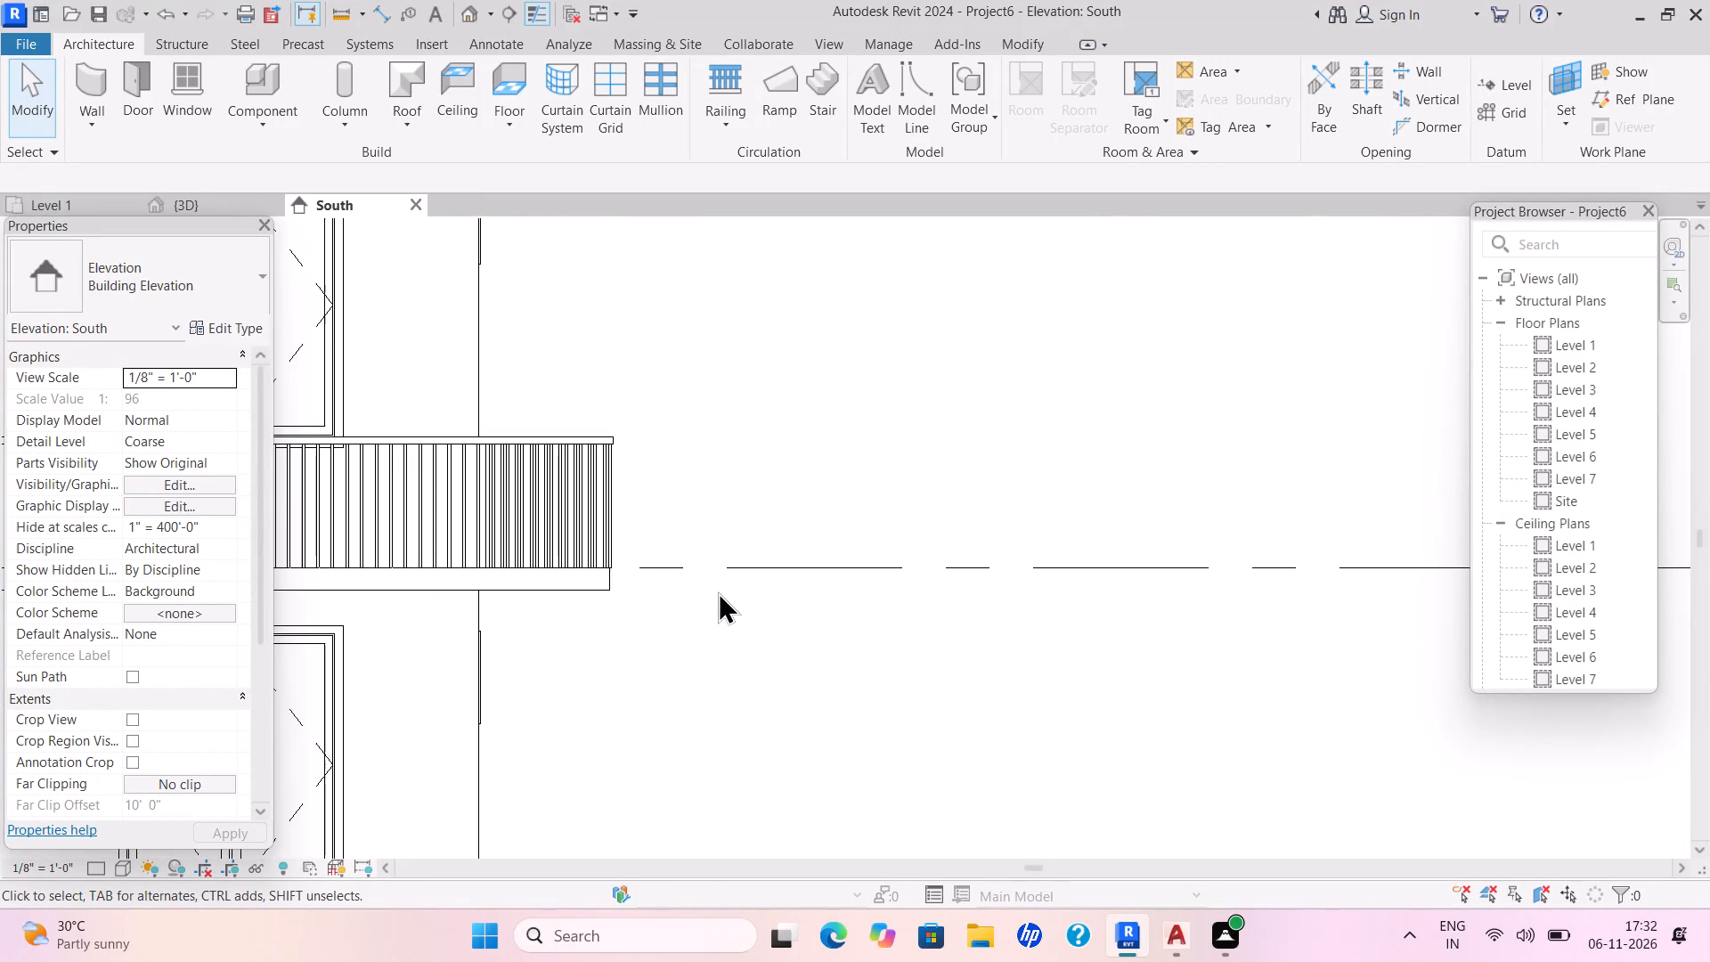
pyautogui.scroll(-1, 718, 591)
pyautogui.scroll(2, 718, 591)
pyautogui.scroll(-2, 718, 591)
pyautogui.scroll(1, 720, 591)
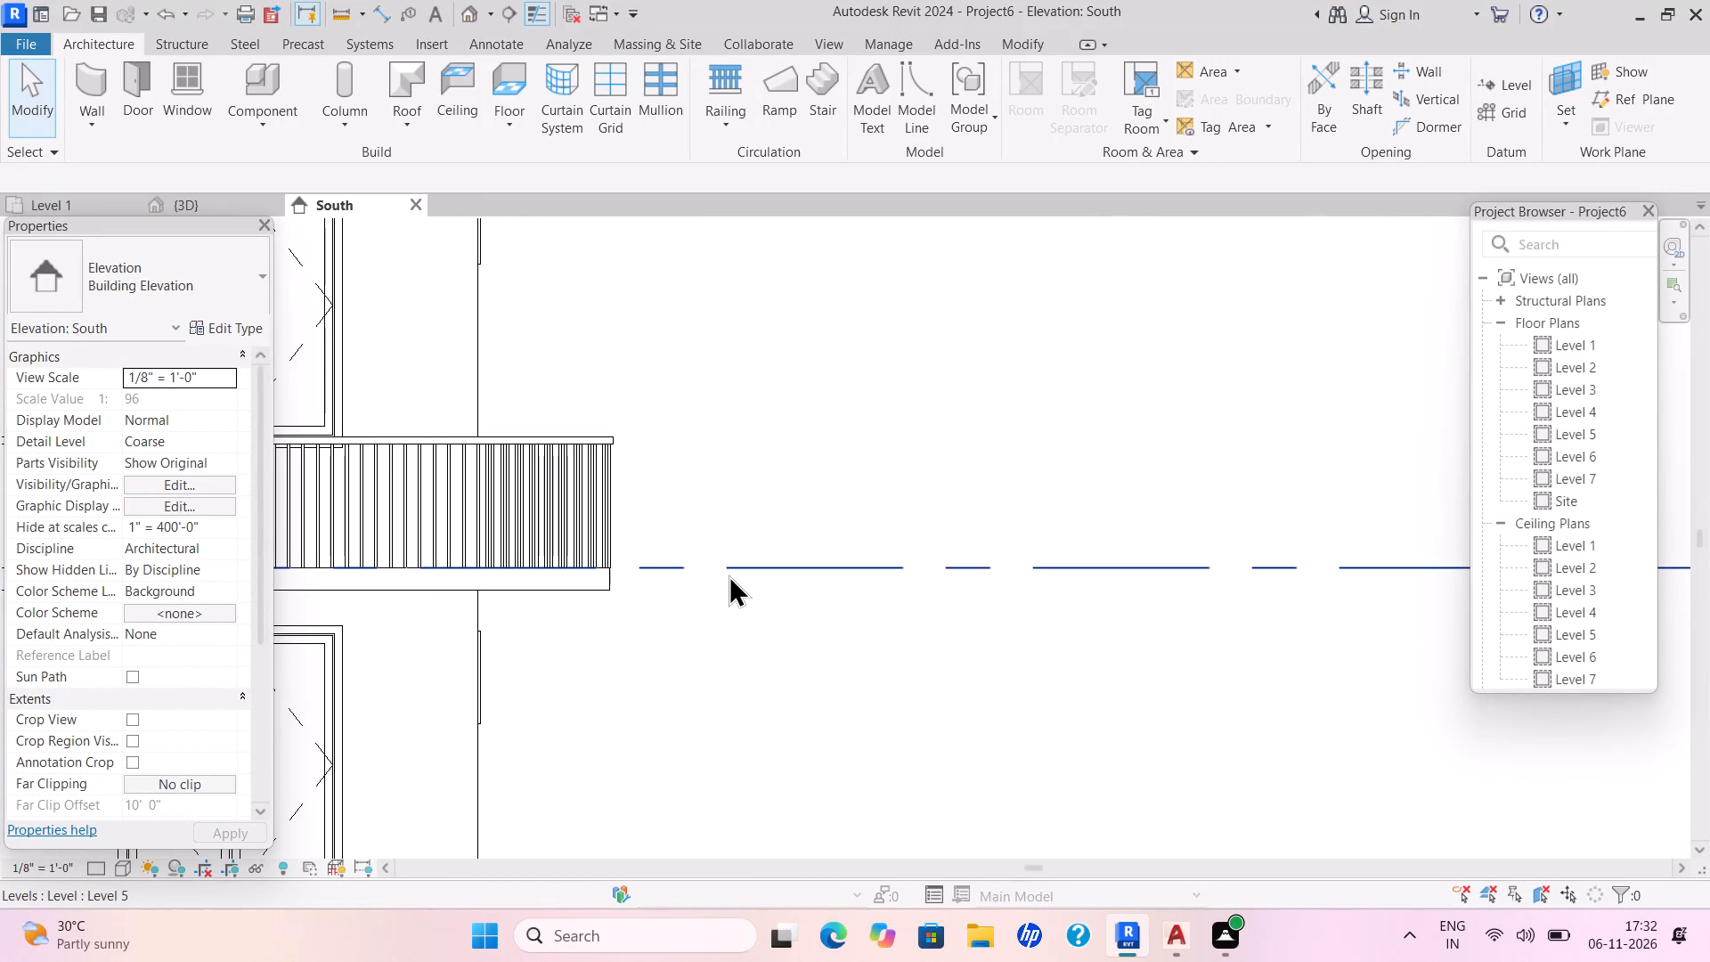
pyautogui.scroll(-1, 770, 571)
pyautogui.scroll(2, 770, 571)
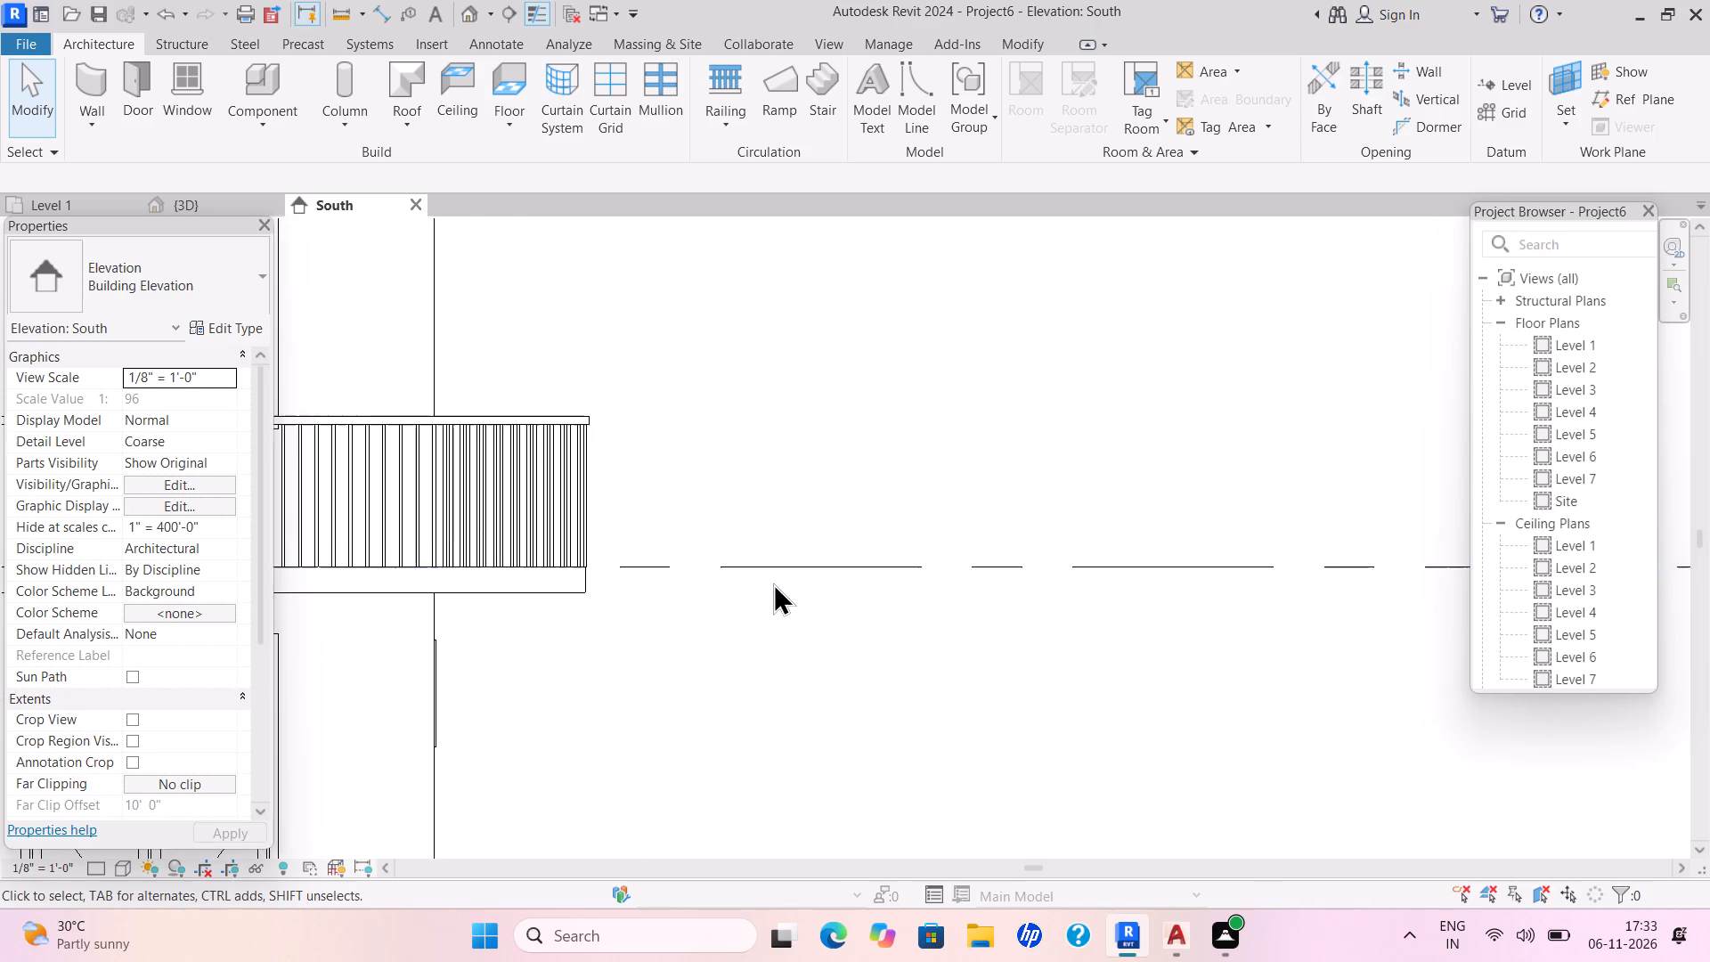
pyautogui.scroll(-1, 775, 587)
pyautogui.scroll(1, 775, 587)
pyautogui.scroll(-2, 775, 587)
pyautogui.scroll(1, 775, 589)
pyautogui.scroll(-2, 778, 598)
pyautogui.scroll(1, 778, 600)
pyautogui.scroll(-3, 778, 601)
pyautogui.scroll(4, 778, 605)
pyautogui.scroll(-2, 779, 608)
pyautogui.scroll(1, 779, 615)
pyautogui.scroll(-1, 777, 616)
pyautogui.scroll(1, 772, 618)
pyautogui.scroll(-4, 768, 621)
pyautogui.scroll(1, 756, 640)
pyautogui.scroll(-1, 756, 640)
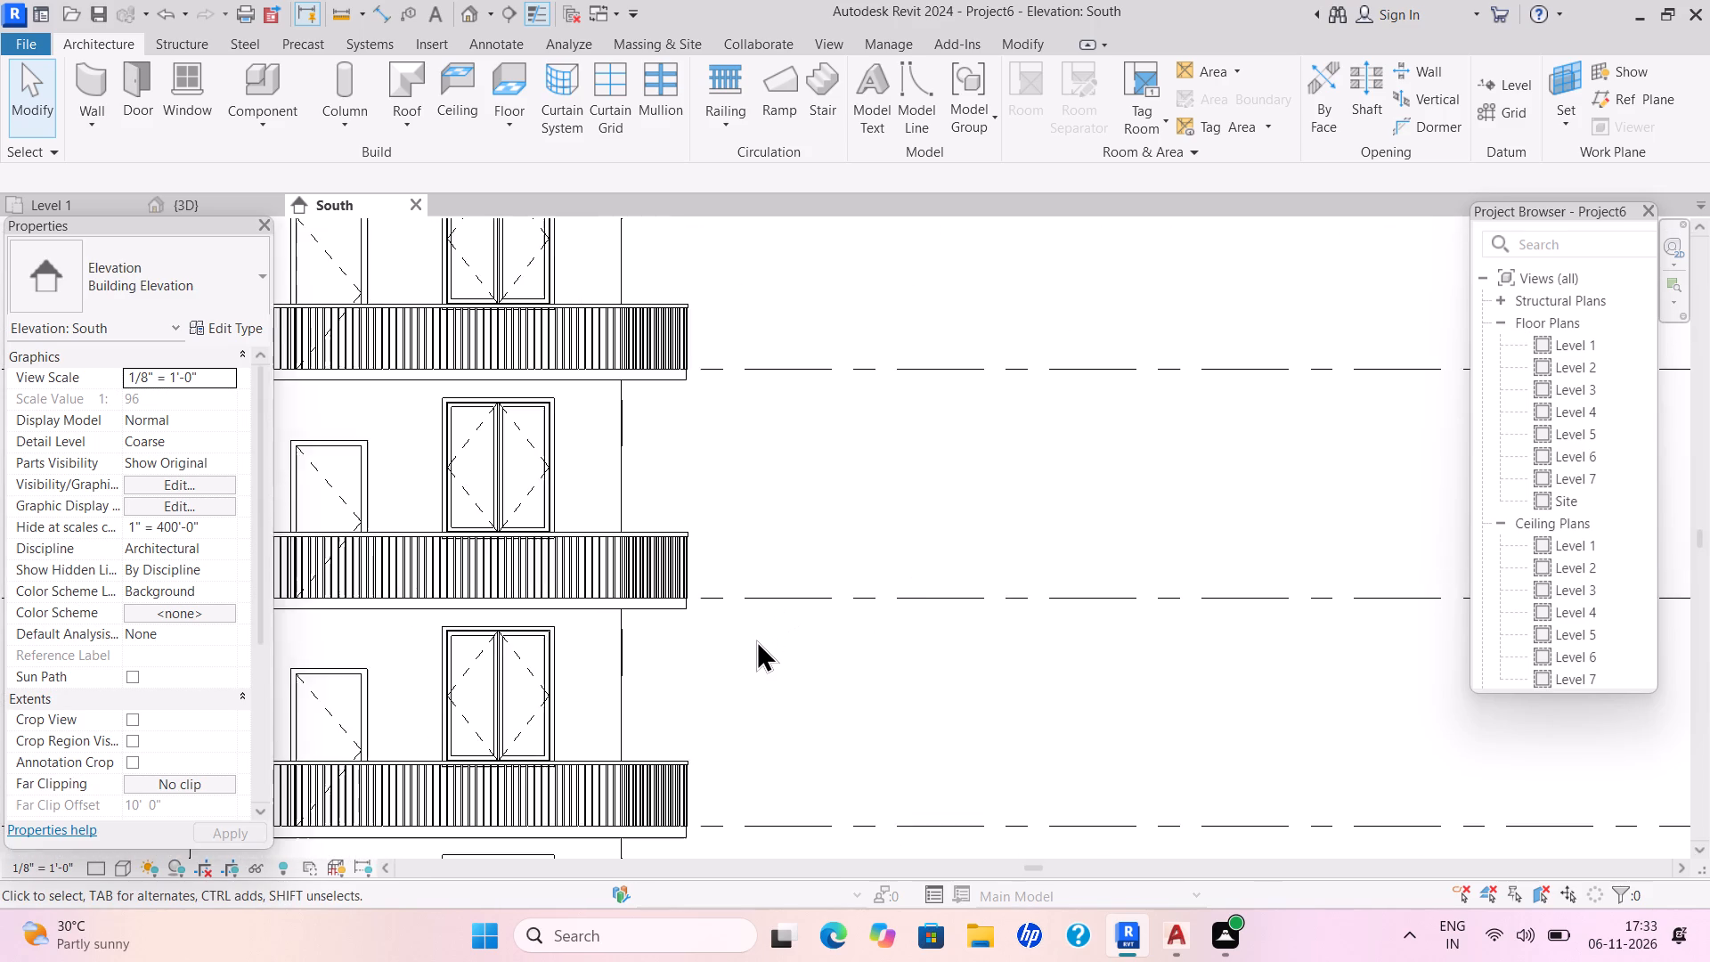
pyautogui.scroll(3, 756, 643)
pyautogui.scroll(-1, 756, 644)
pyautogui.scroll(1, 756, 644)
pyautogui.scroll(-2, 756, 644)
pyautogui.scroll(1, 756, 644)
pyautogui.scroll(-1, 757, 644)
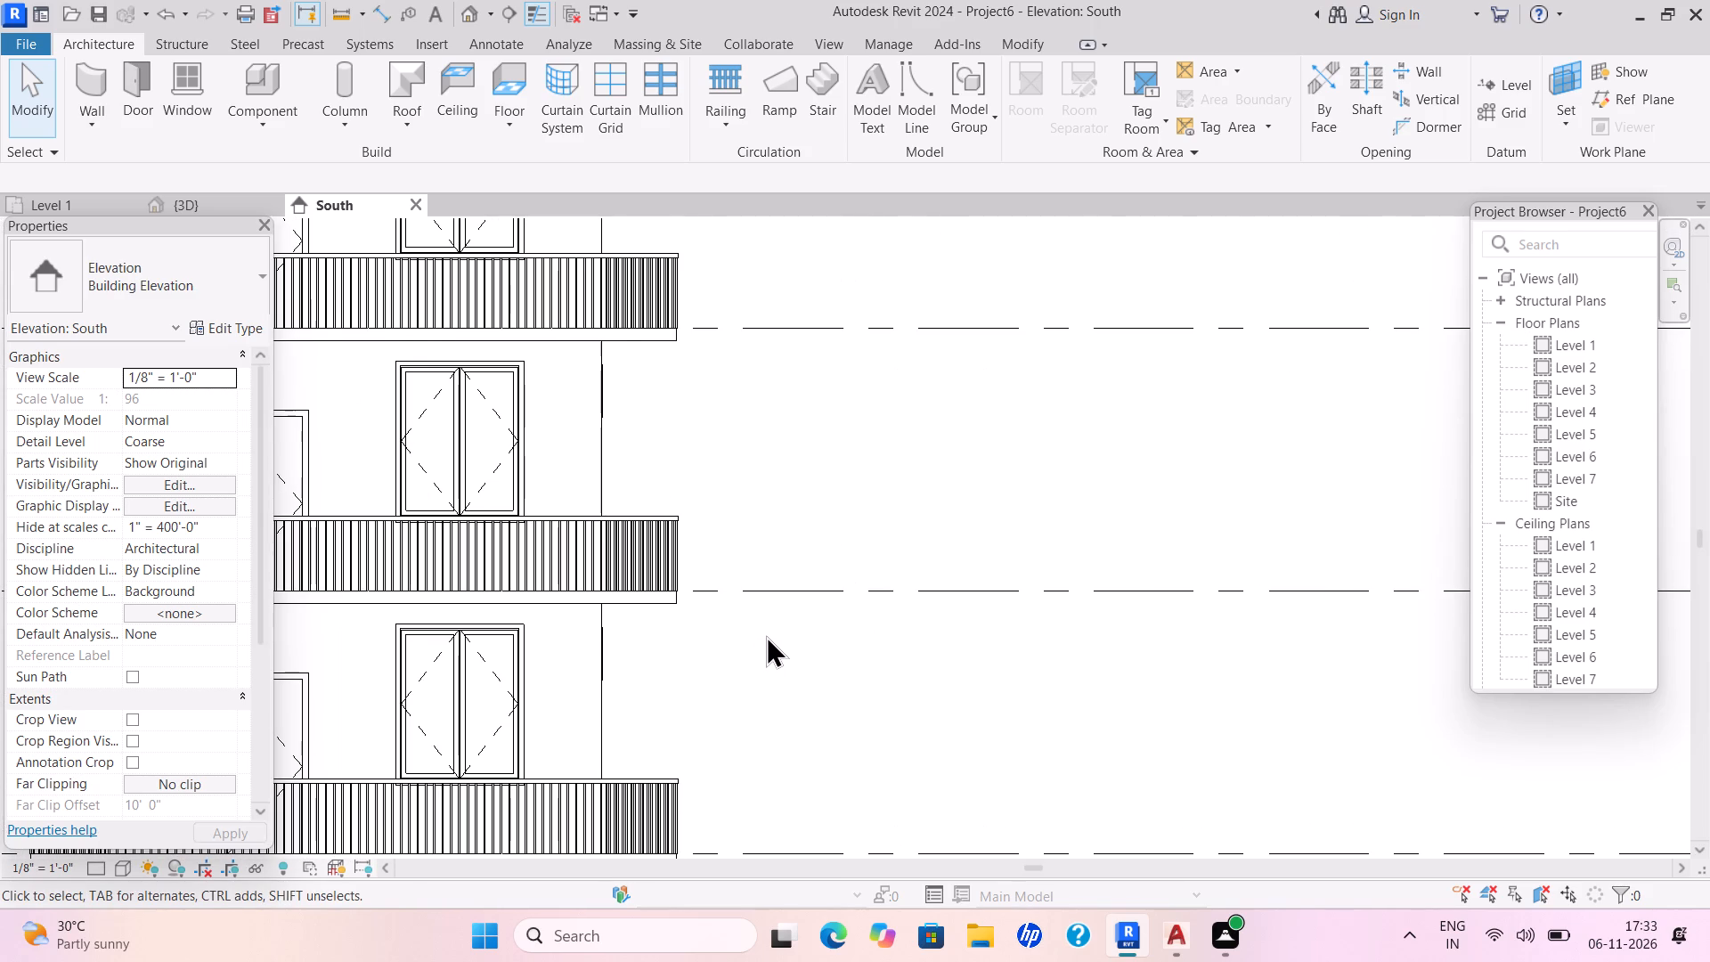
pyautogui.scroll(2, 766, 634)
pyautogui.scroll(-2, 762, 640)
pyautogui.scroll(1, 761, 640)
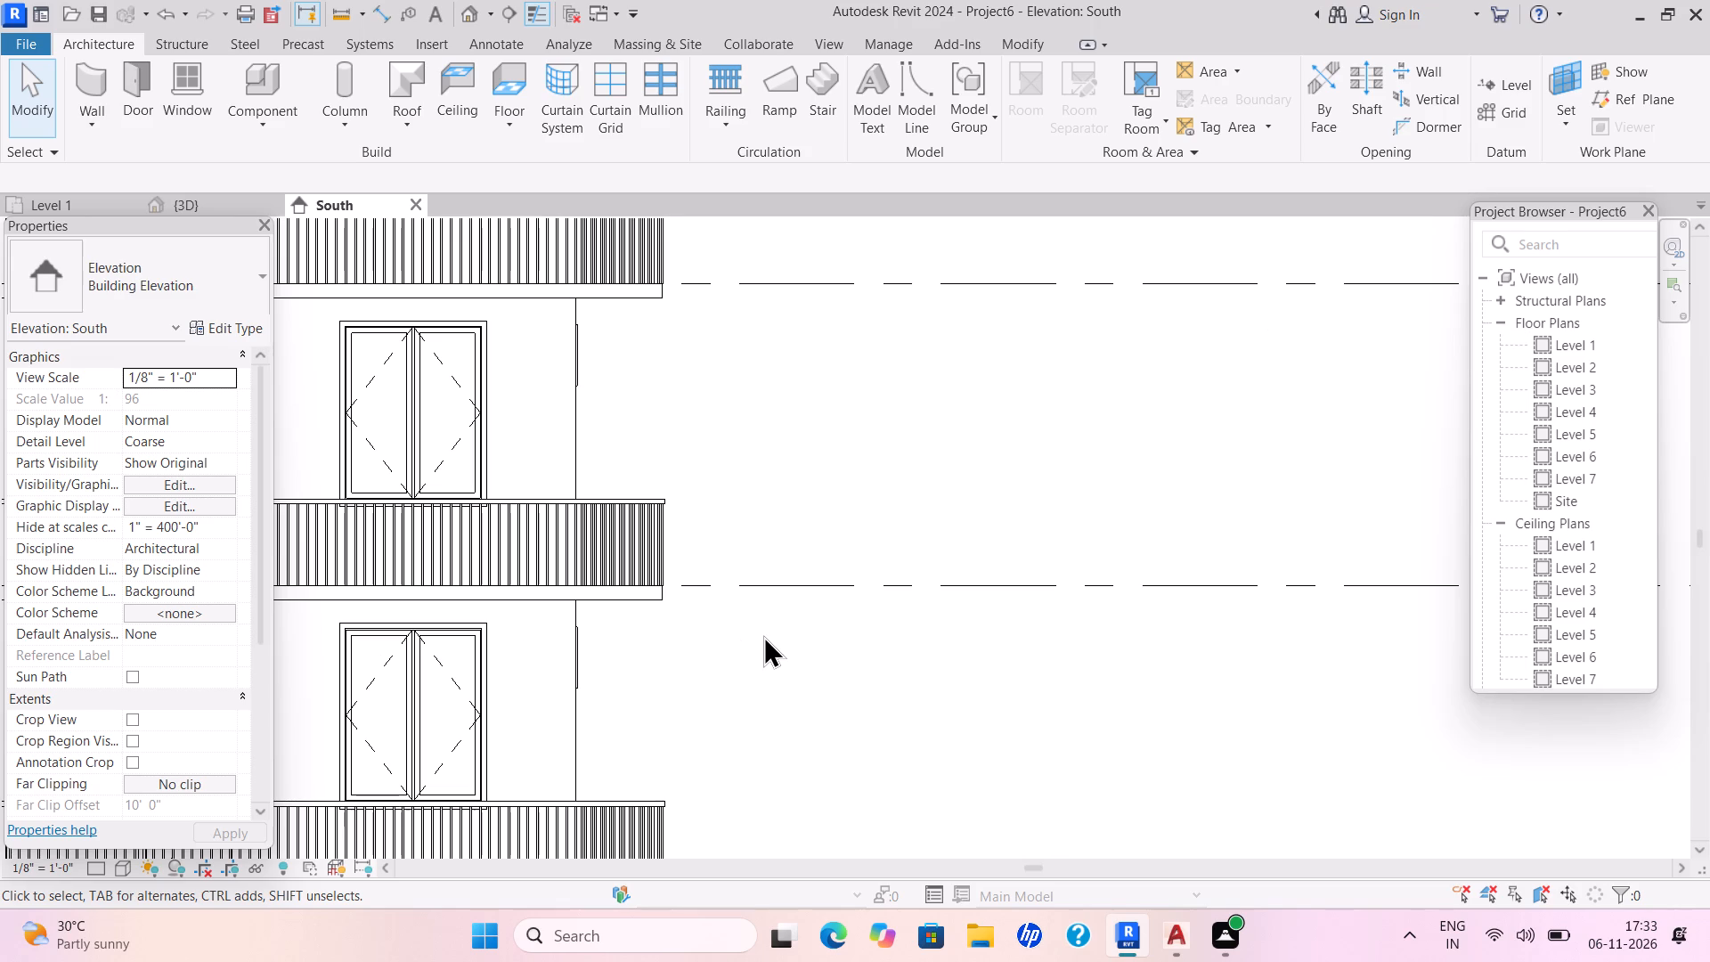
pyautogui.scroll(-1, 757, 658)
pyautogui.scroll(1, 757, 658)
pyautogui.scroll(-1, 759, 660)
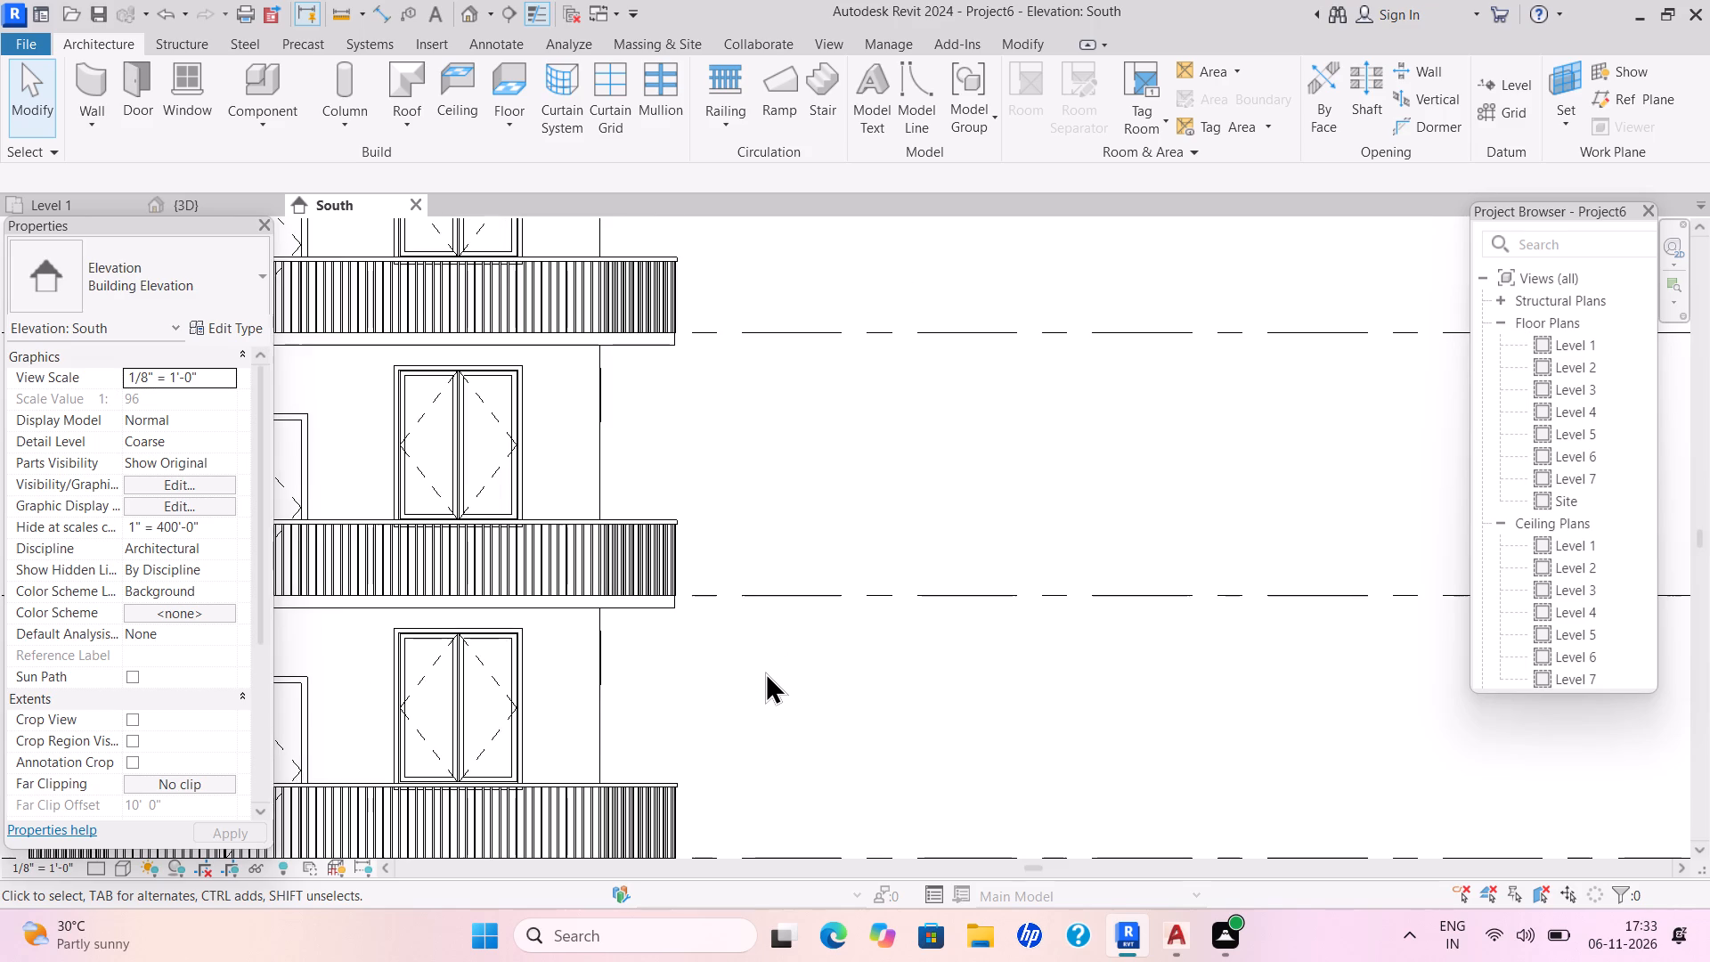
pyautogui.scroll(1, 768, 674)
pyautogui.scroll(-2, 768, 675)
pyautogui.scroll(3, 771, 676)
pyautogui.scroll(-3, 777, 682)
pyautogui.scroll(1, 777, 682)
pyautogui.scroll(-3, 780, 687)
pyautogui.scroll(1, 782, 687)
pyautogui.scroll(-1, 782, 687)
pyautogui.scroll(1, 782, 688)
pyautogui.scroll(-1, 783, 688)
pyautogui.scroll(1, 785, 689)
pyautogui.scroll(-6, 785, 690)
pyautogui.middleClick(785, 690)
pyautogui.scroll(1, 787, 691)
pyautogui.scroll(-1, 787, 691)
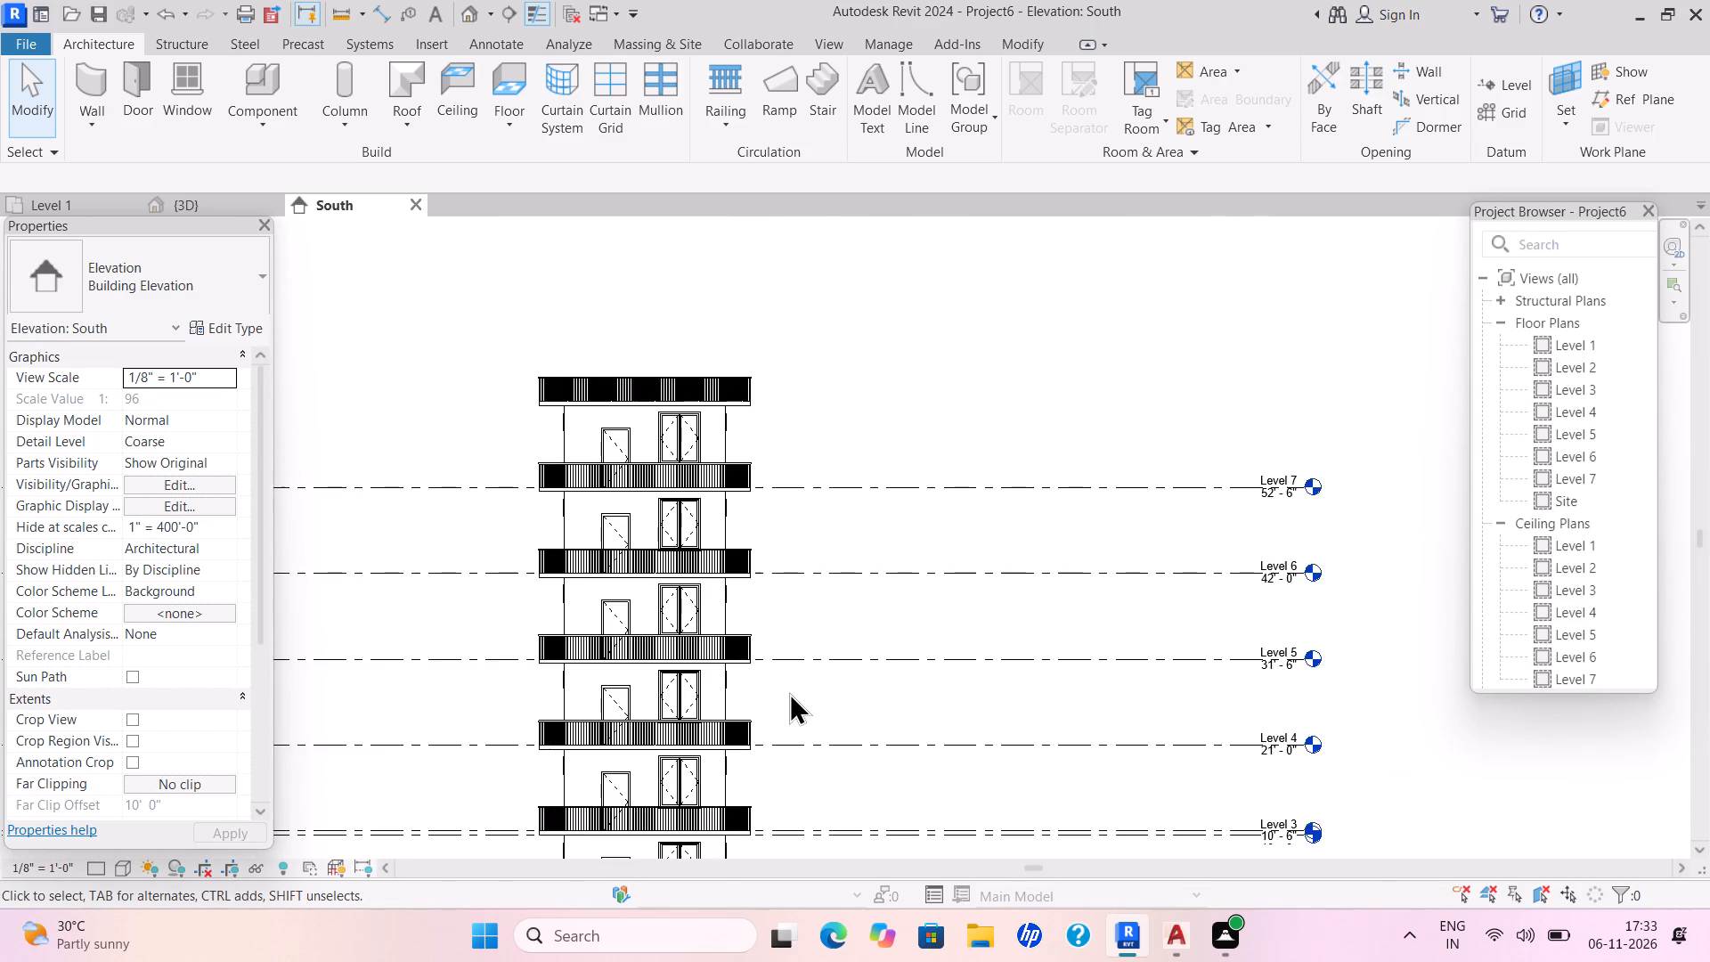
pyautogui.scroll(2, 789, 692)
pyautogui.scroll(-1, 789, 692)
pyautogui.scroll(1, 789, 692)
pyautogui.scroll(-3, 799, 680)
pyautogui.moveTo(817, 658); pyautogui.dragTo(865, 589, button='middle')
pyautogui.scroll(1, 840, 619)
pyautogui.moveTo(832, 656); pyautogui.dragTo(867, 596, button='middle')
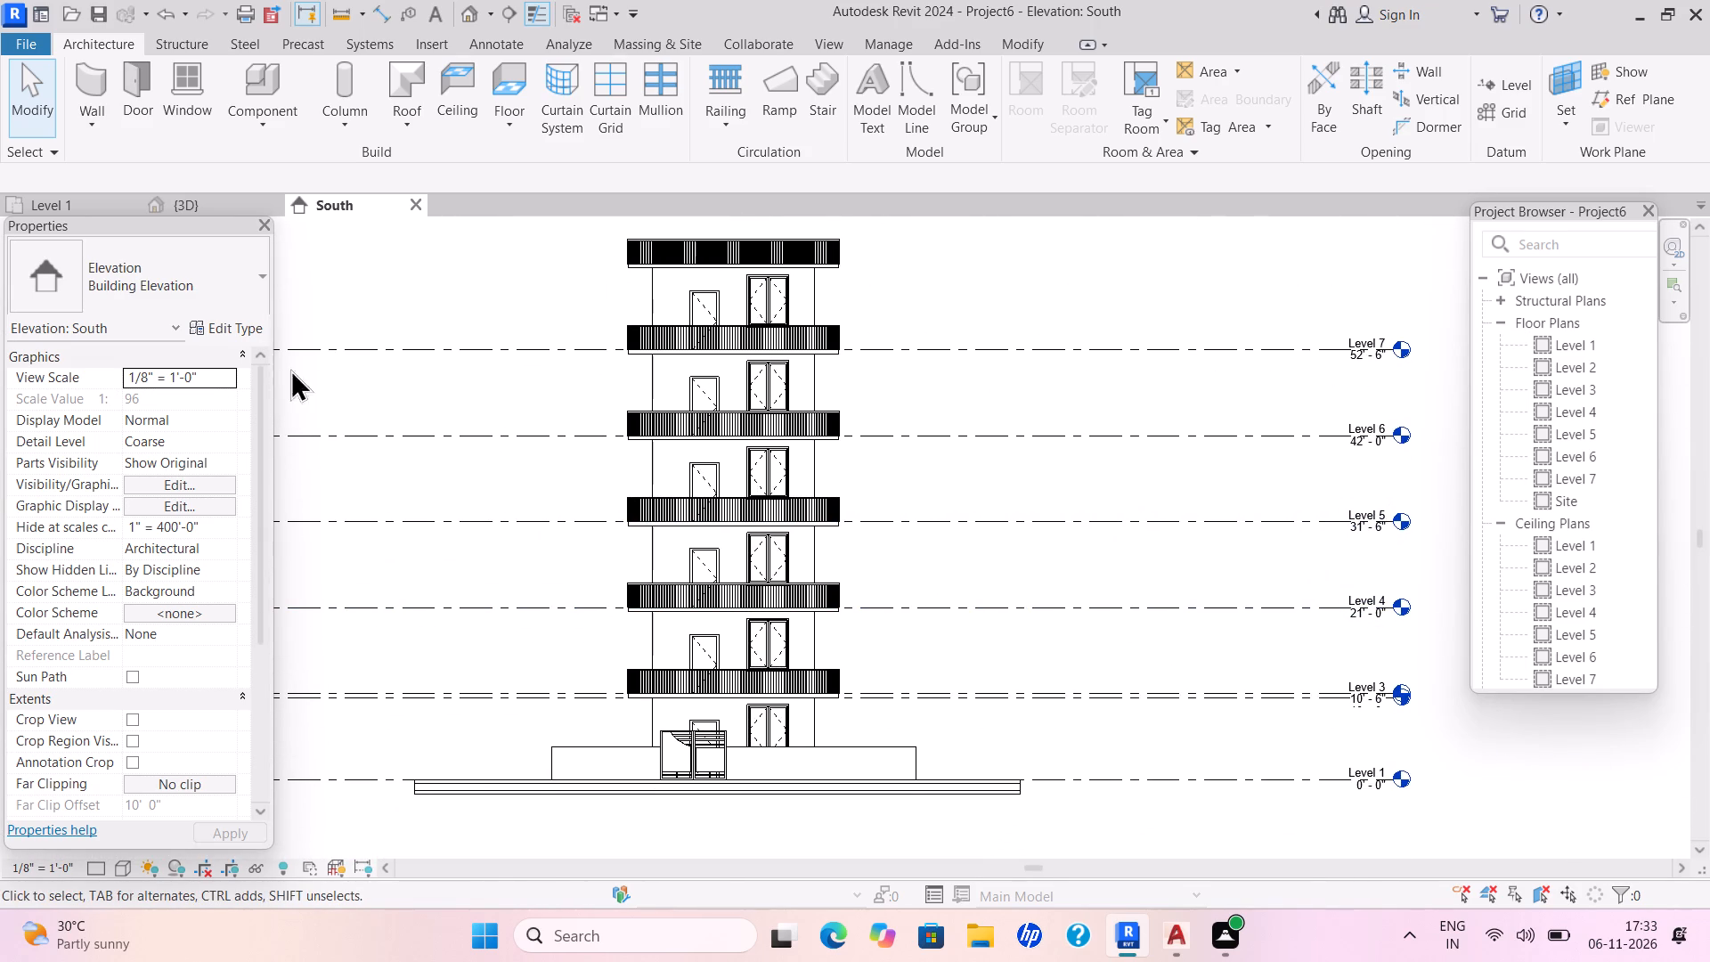
# Examine the stacked storeys, balconies and compound of the multi-storey house in the 3D view.
pyautogui.click(199, 192)
pyautogui.click(199, 200)
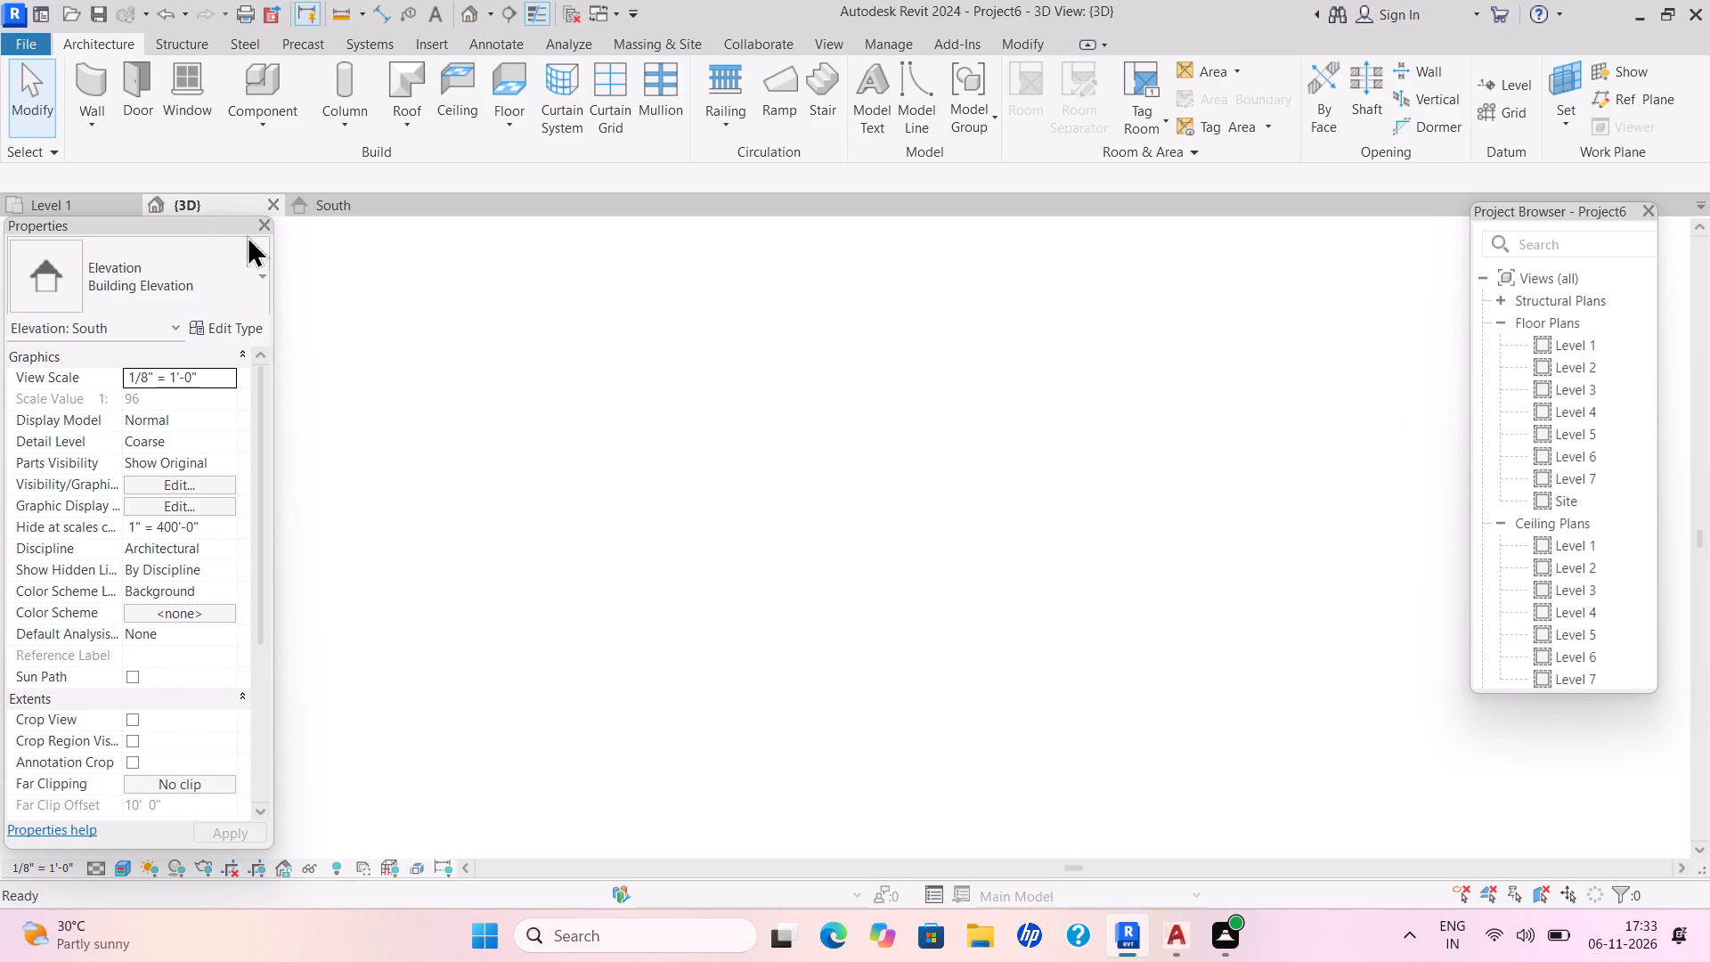
pyautogui.moveTo(739, 526); pyautogui.dragTo(932, 626, button='middle')
pyautogui.scroll(-1, 932, 626)
pyautogui.scroll(2, 913, 632)
pyautogui.scroll(-3, 913, 632)
pyautogui.middleClick(908, 627)
pyautogui.scroll(-6, 906, 627)
pyautogui.scroll(5, 906, 627)
pyautogui.scroll(-3, 910, 620)
pyautogui.moveTo(910, 620); pyautogui.dragTo(886, 672, button='middle')
pyautogui.scroll(1, 910, 620)
pyautogui.moveTo(906, 657); pyautogui.dragTo(892, 666, button='middle')
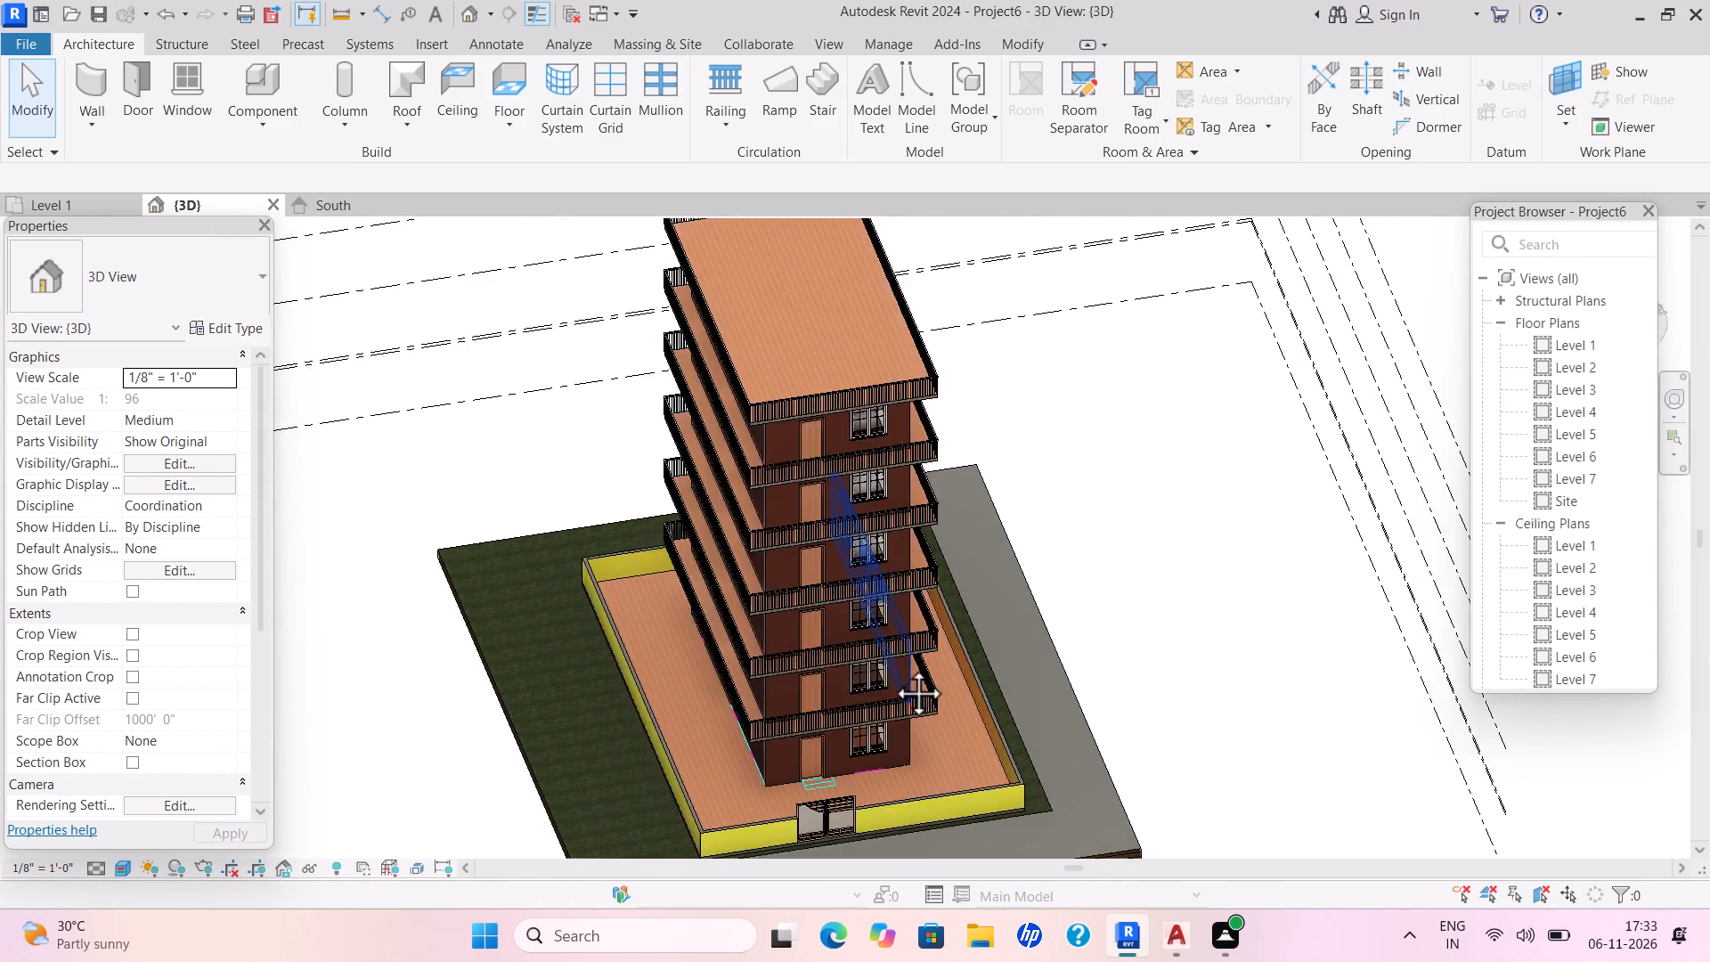
pyautogui.moveTo(892, 666); pyautogui.dragTo(883, 668, button='middle')
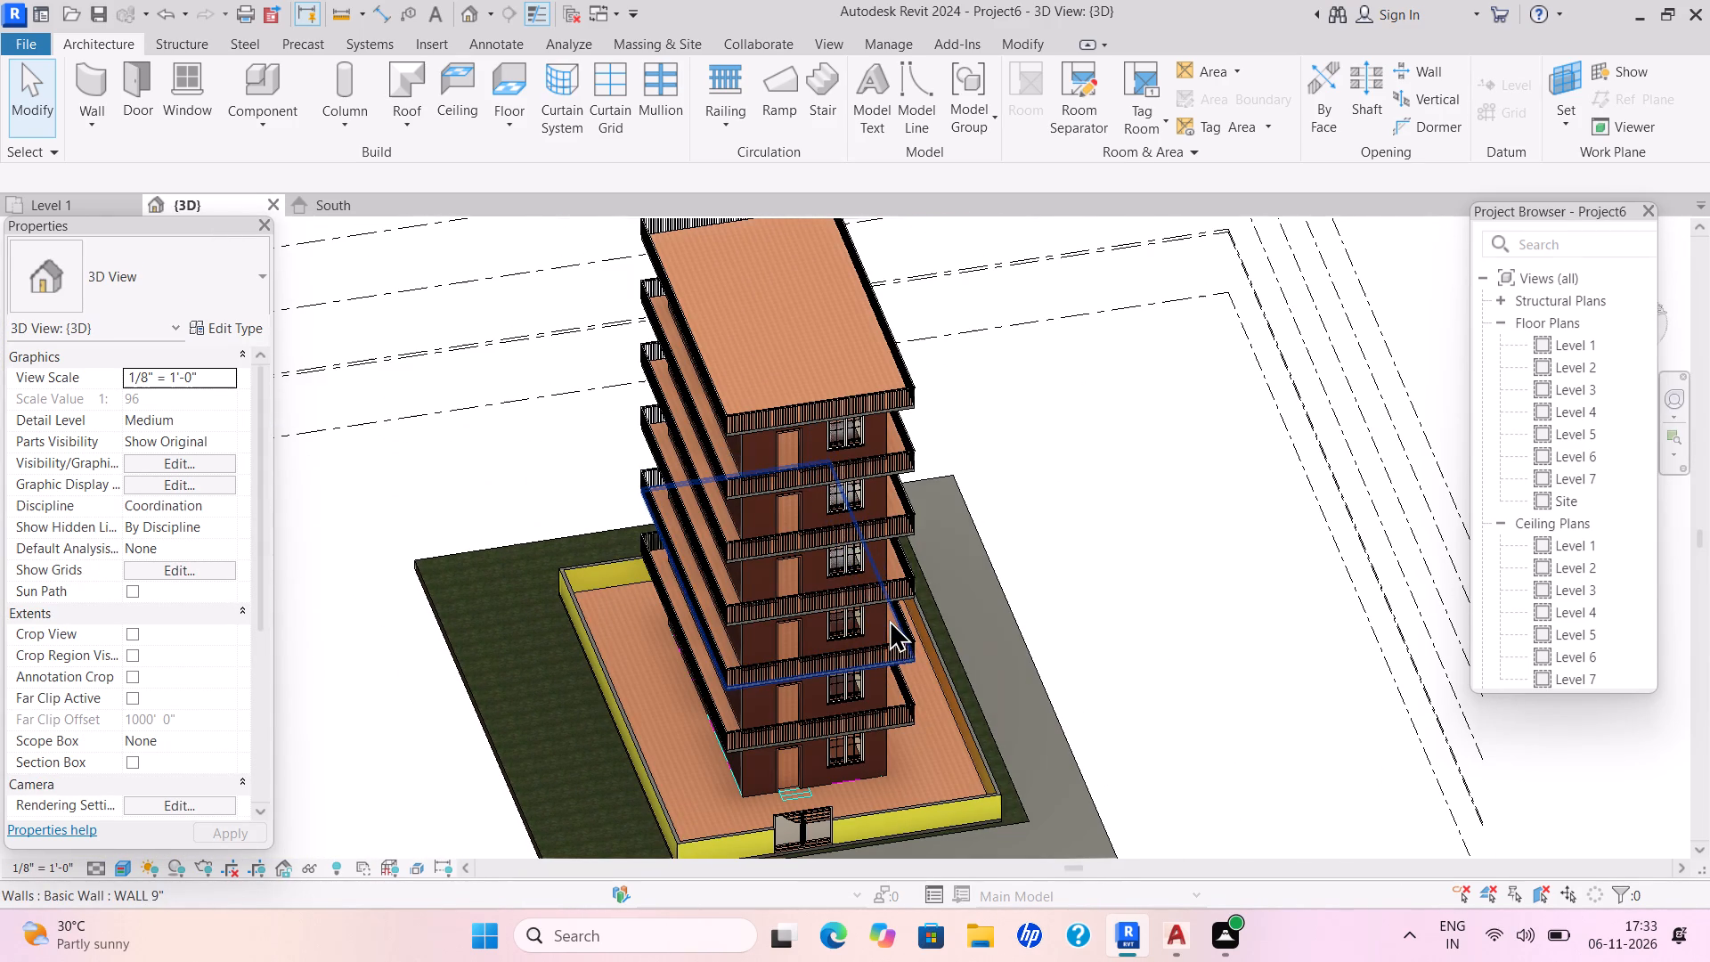
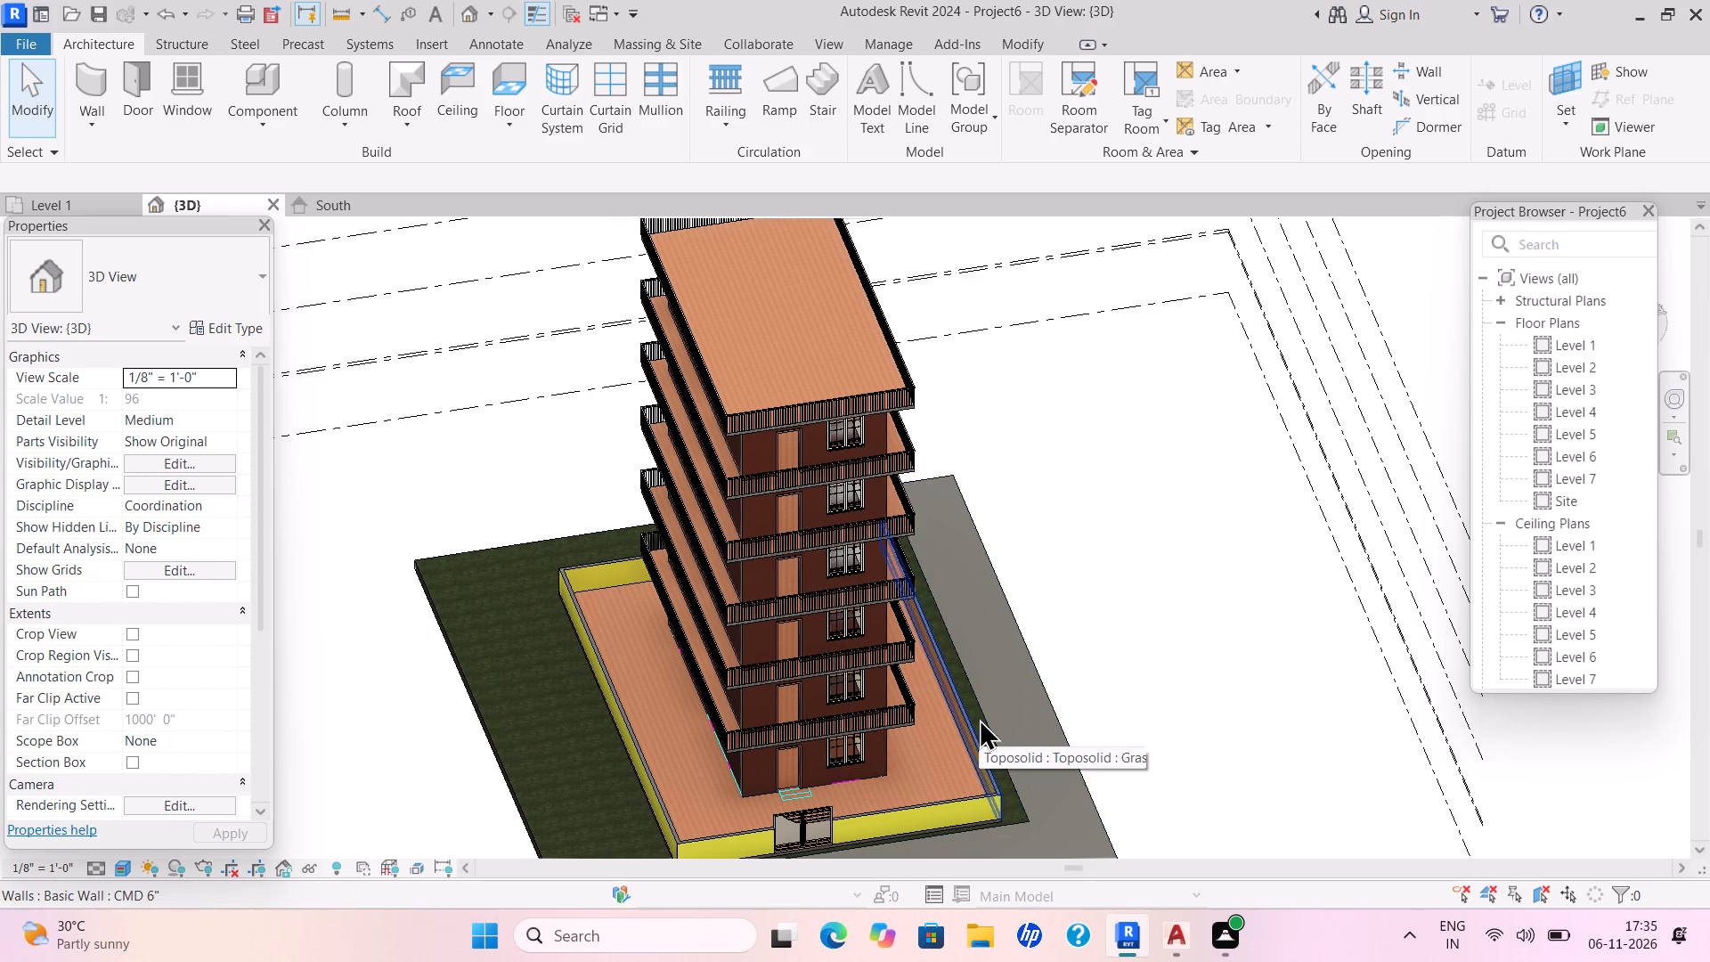
# Save the project to the Desktop as a Revit project file named T17.
pyautogui.press('Escape')
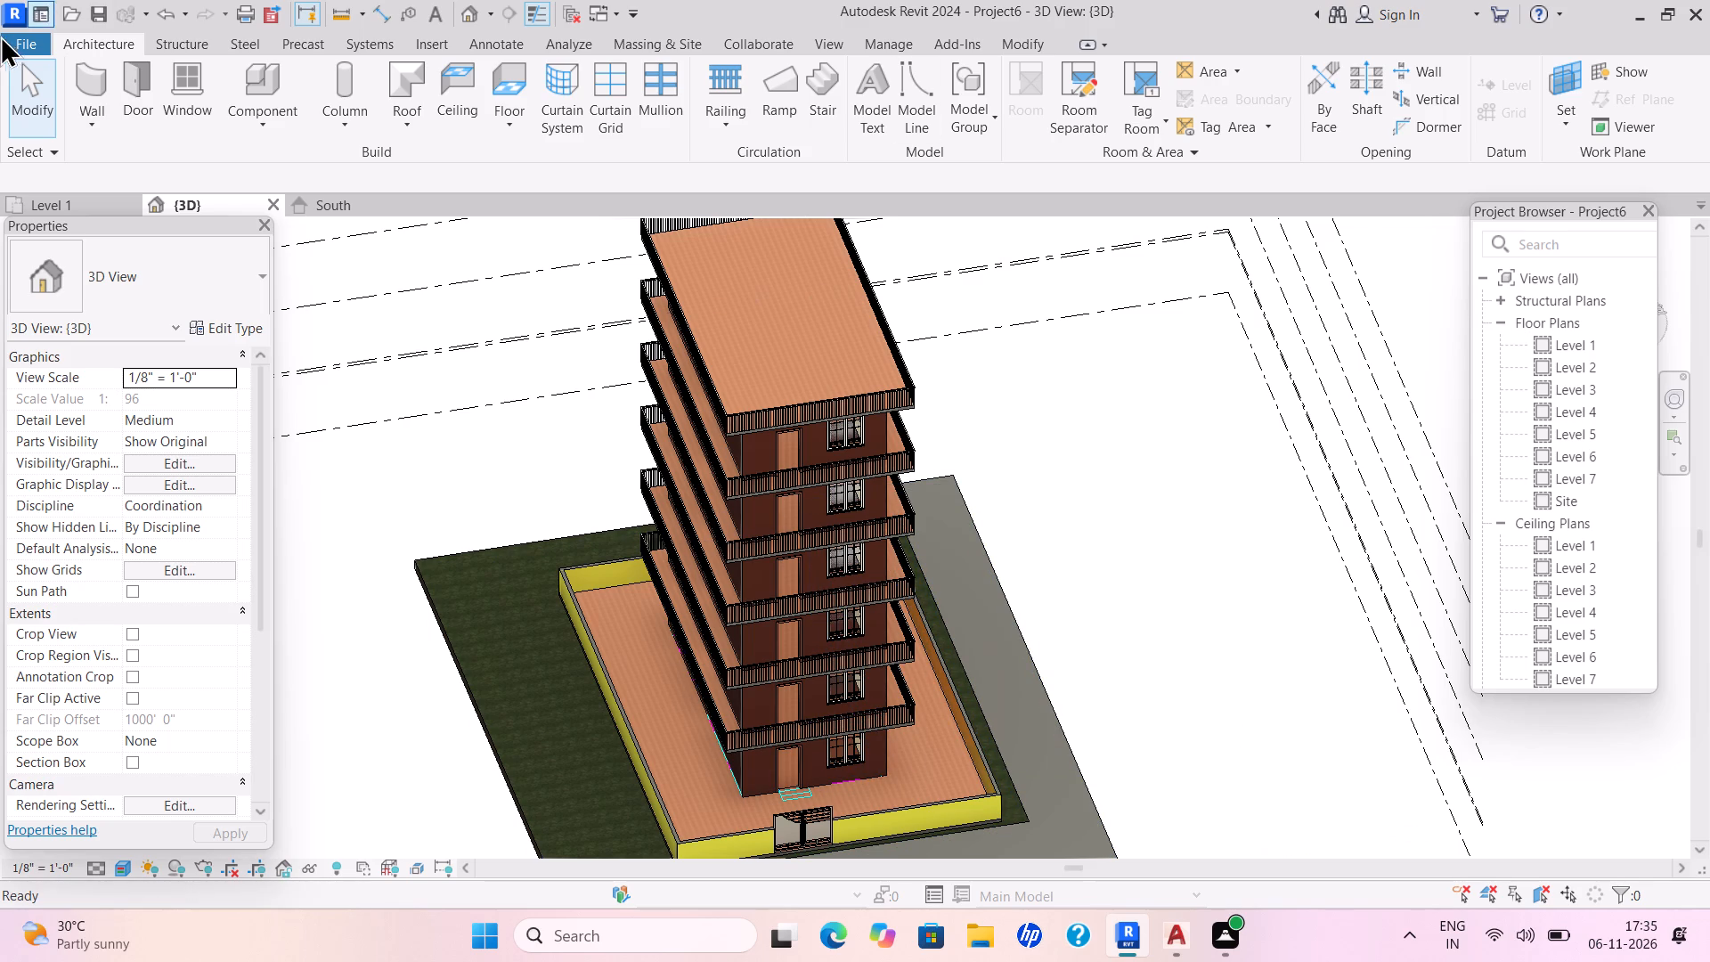
pyautogui.click(21, 39)
pyautogui.click(88, 343)
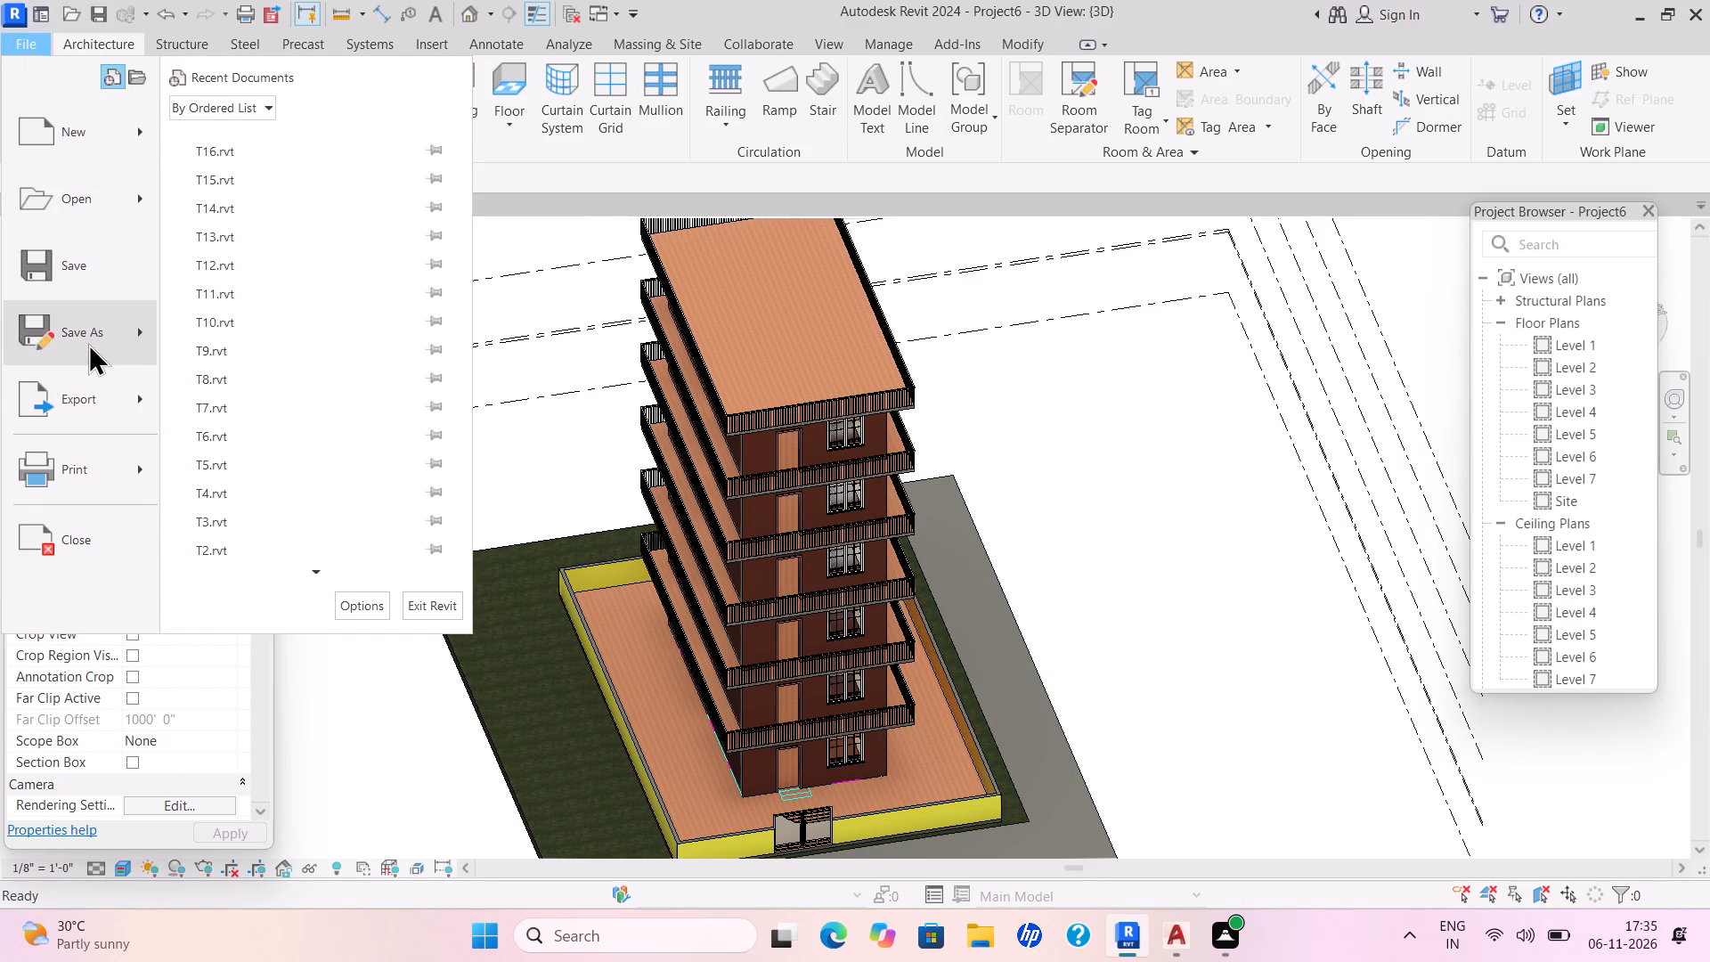
pyautogui.click(272, 265)
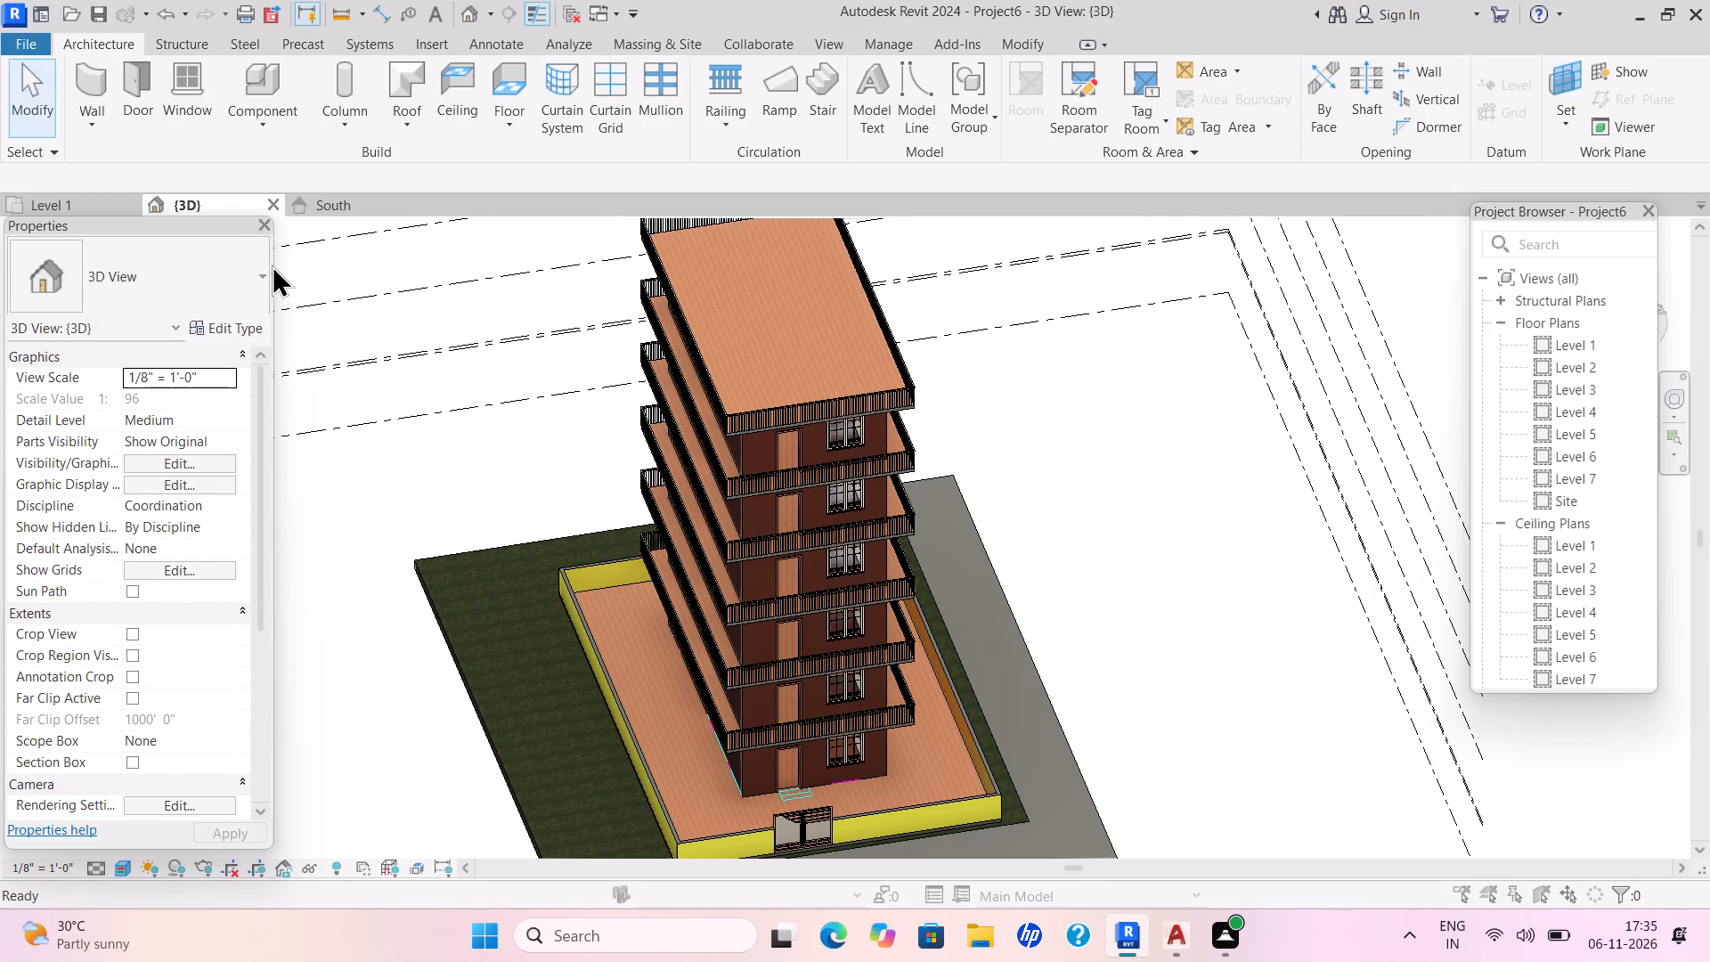
pyautogui.tripleClick(525, 609)
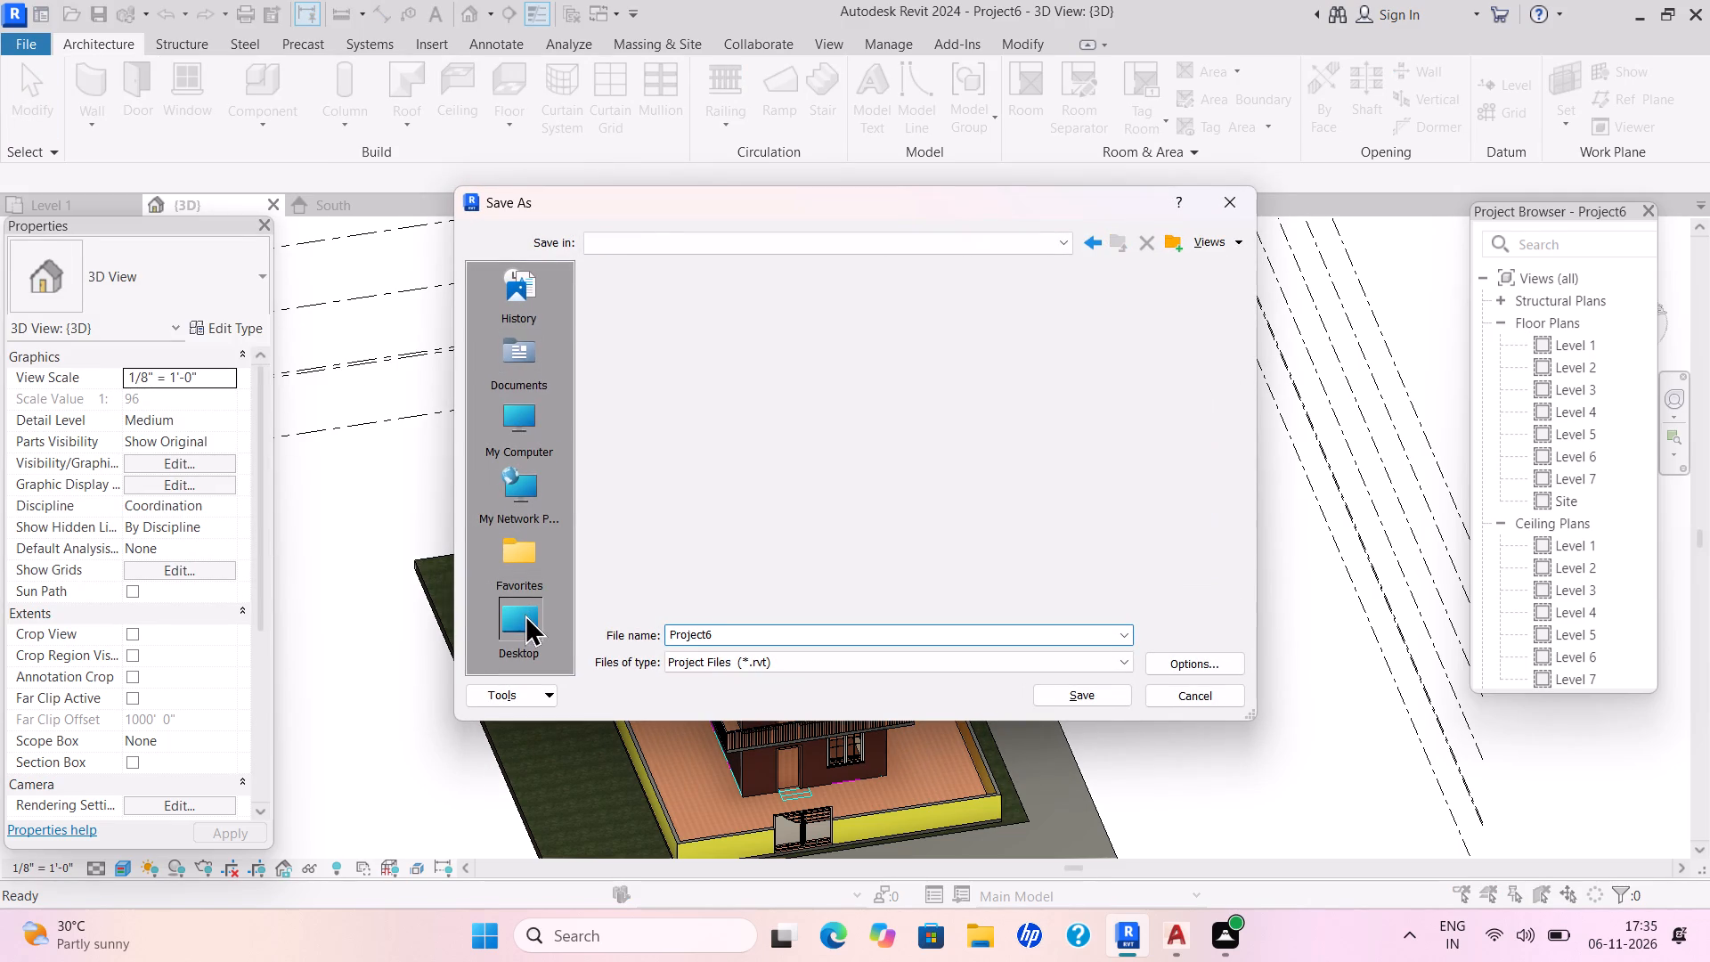
pyautogui.moveTo(525, 614); pyautogui.dragTo(528, 622)
pyautogui.click(765, 646)
pyautogui.click(740, 642)
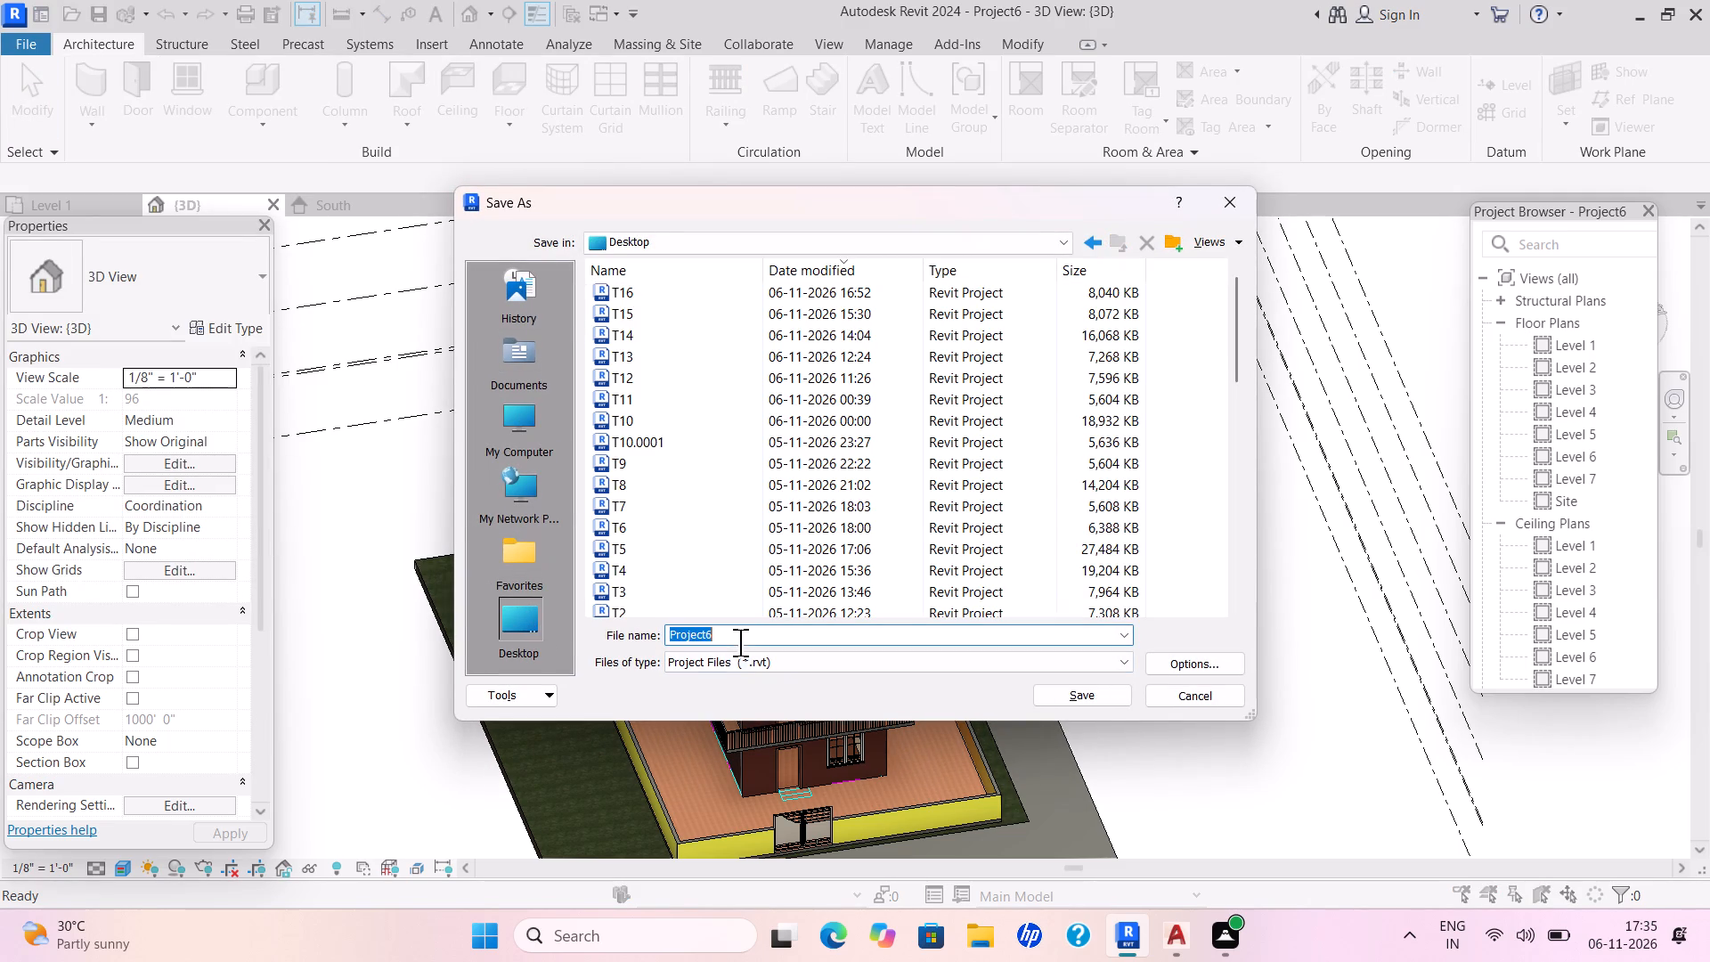
pyautogui.press('BackSpace')
pyautogui.write('T17')
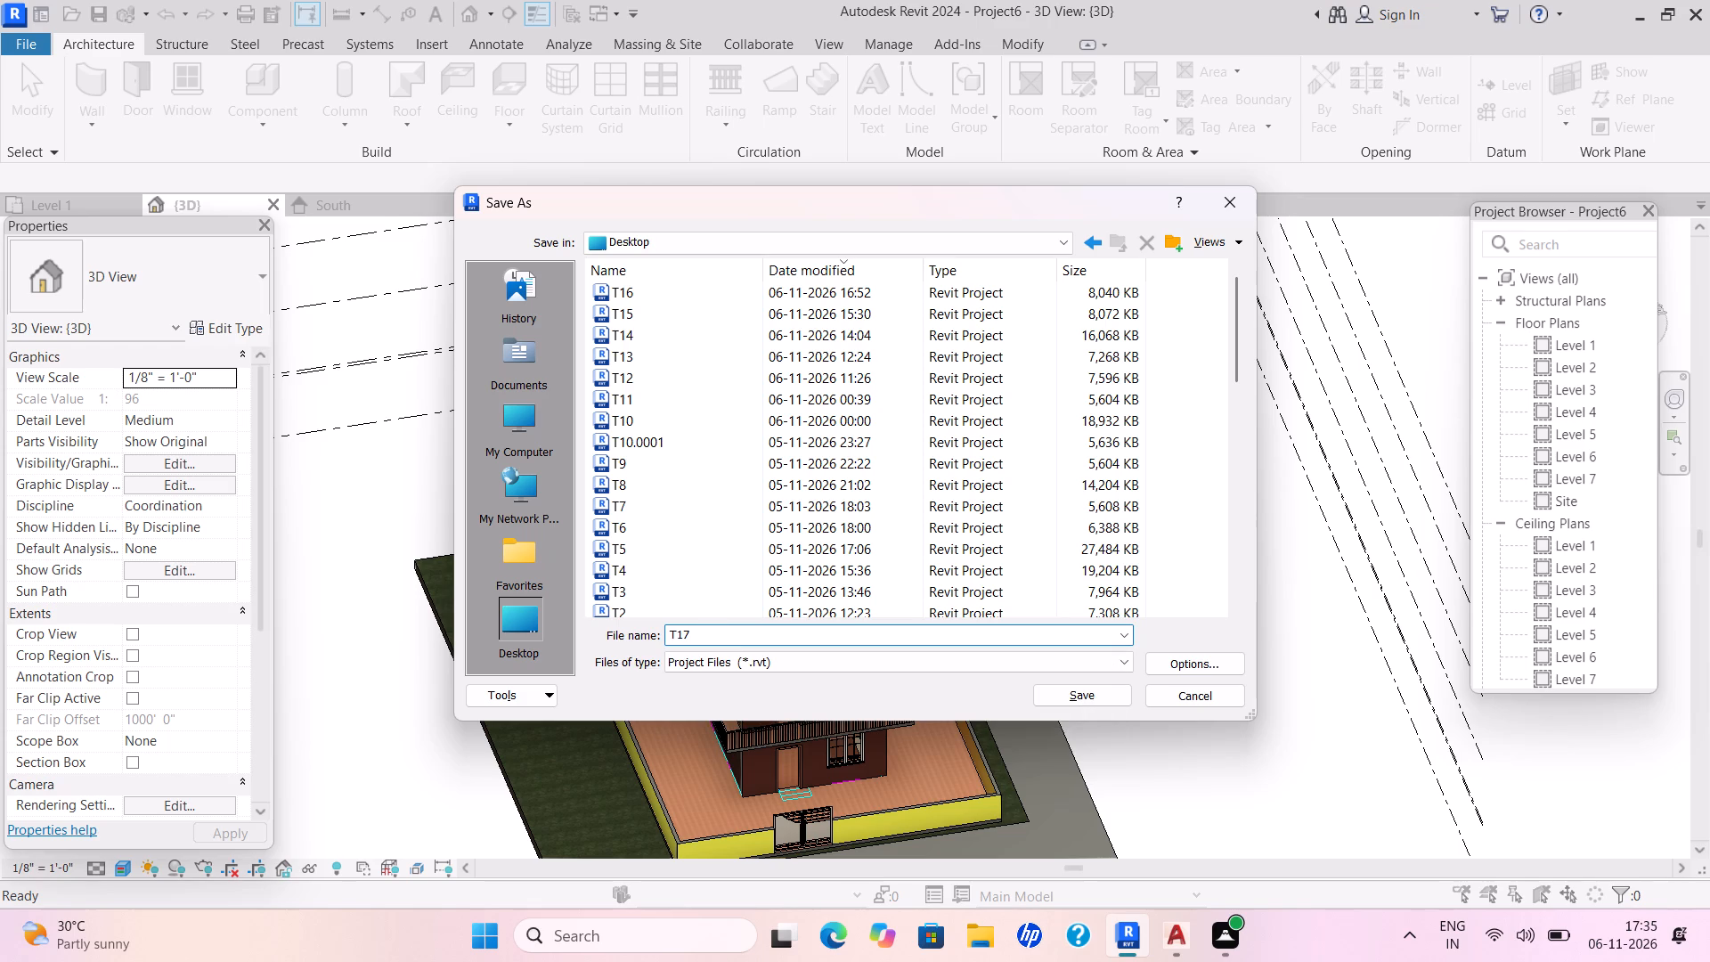
pyautogui.click(1049, 691)
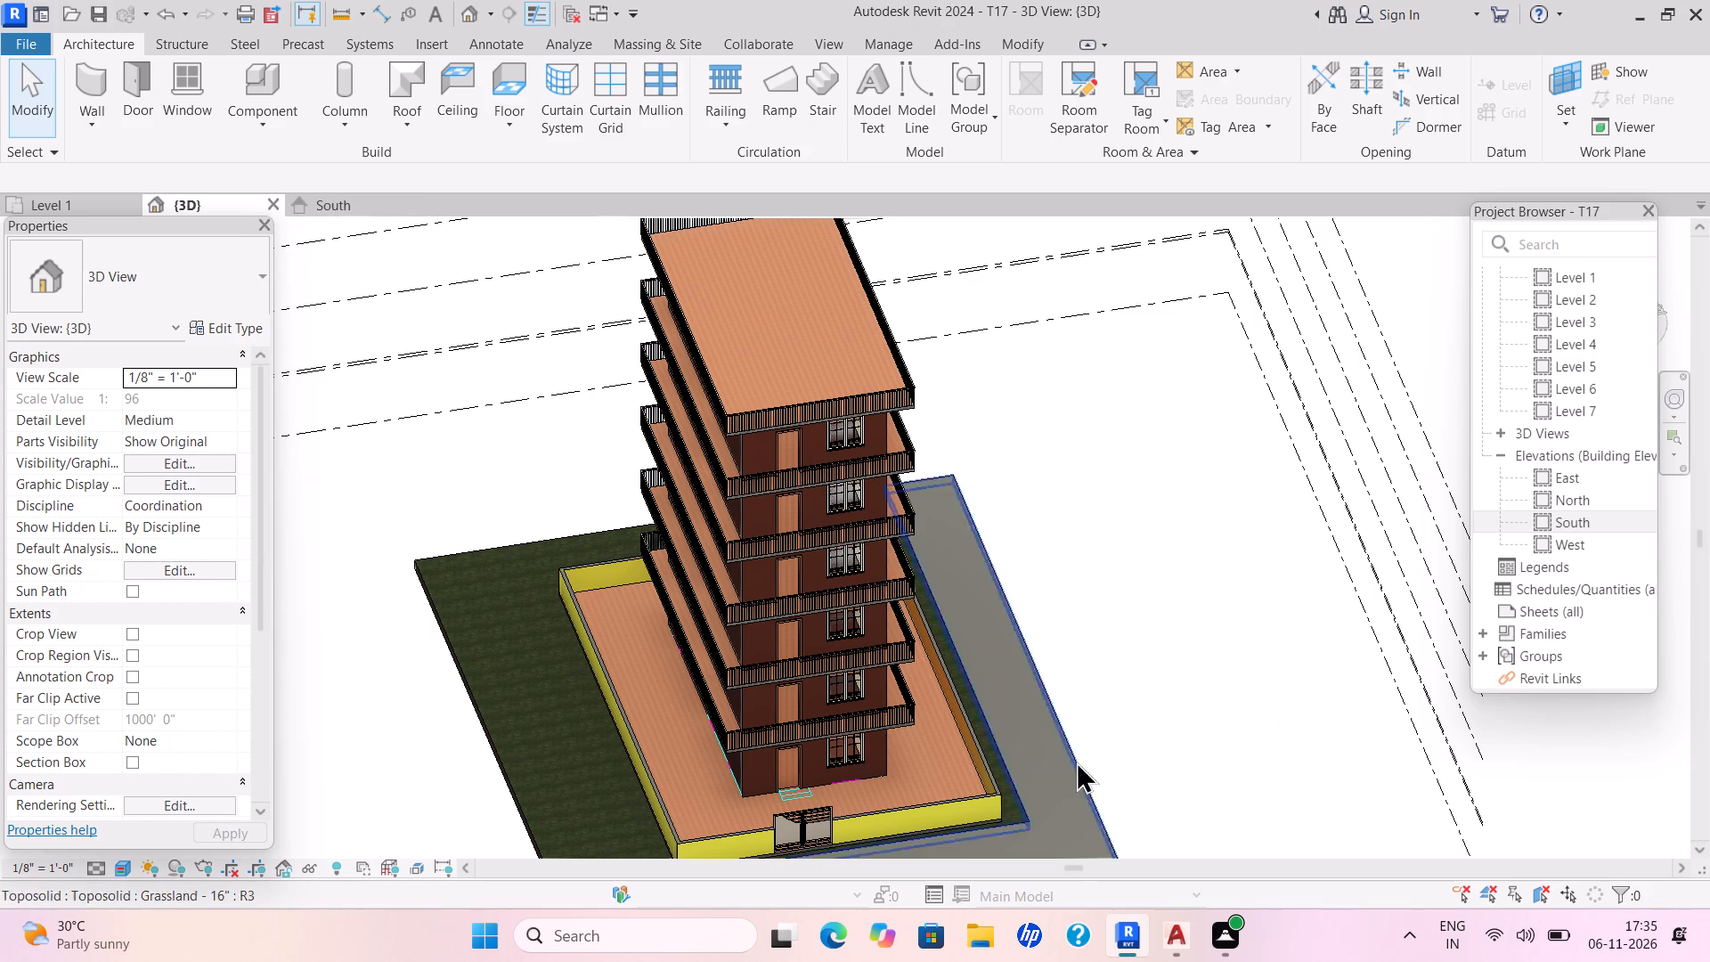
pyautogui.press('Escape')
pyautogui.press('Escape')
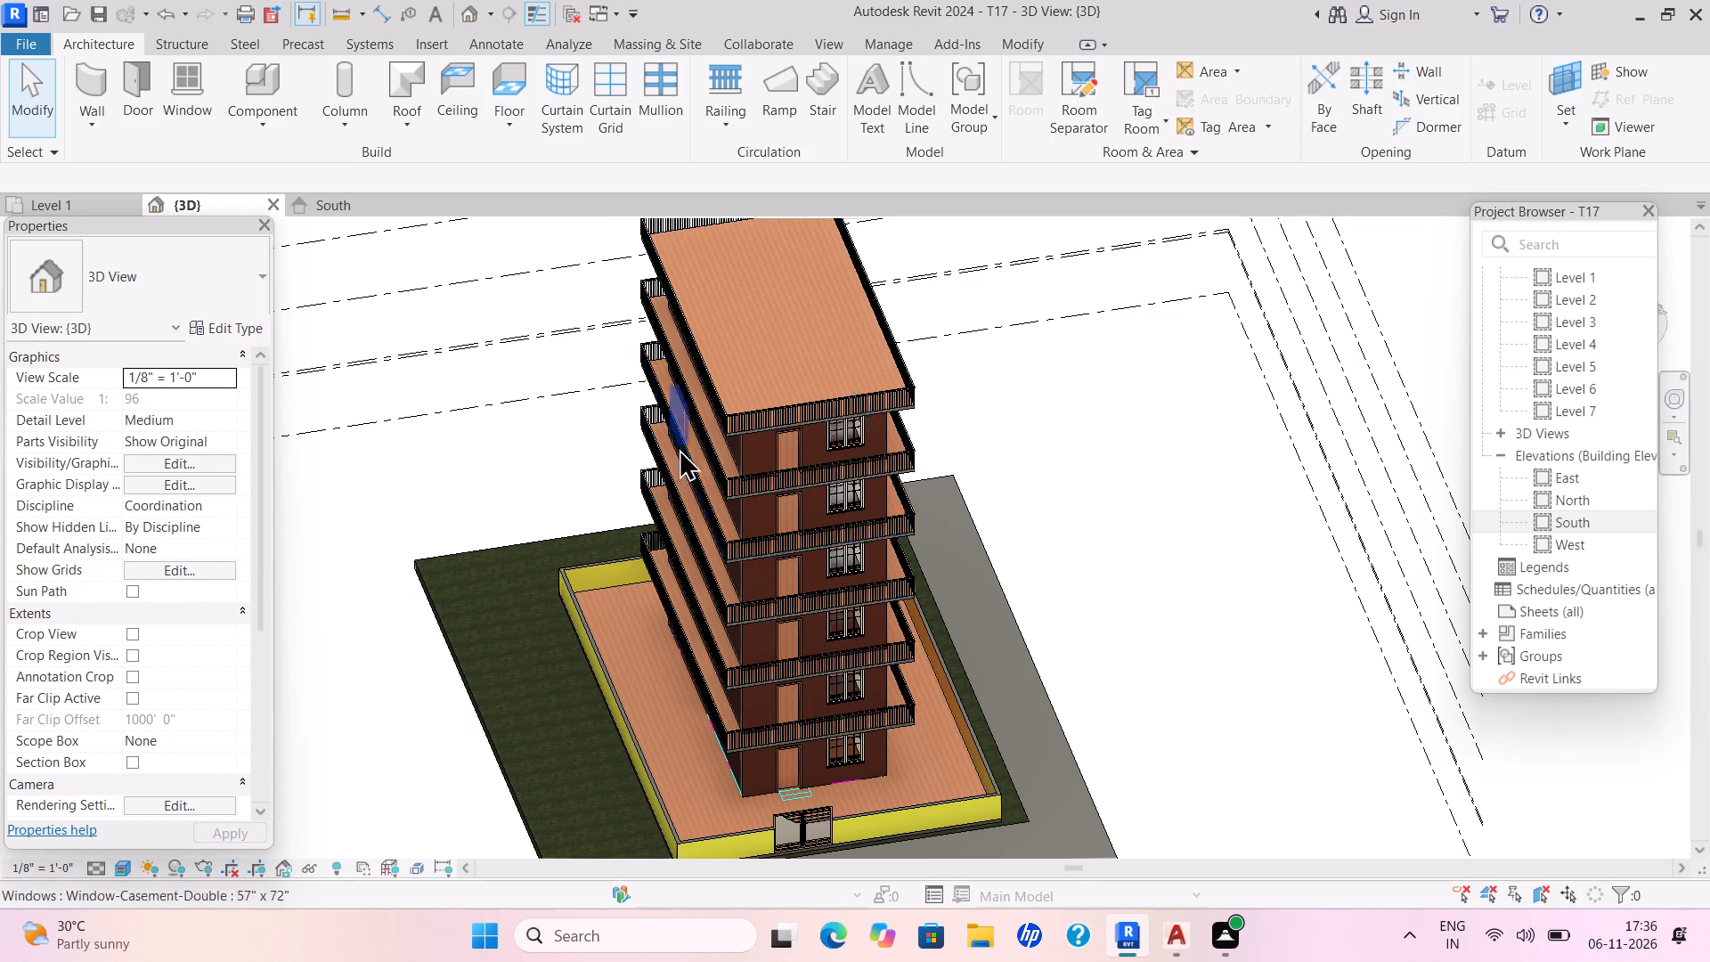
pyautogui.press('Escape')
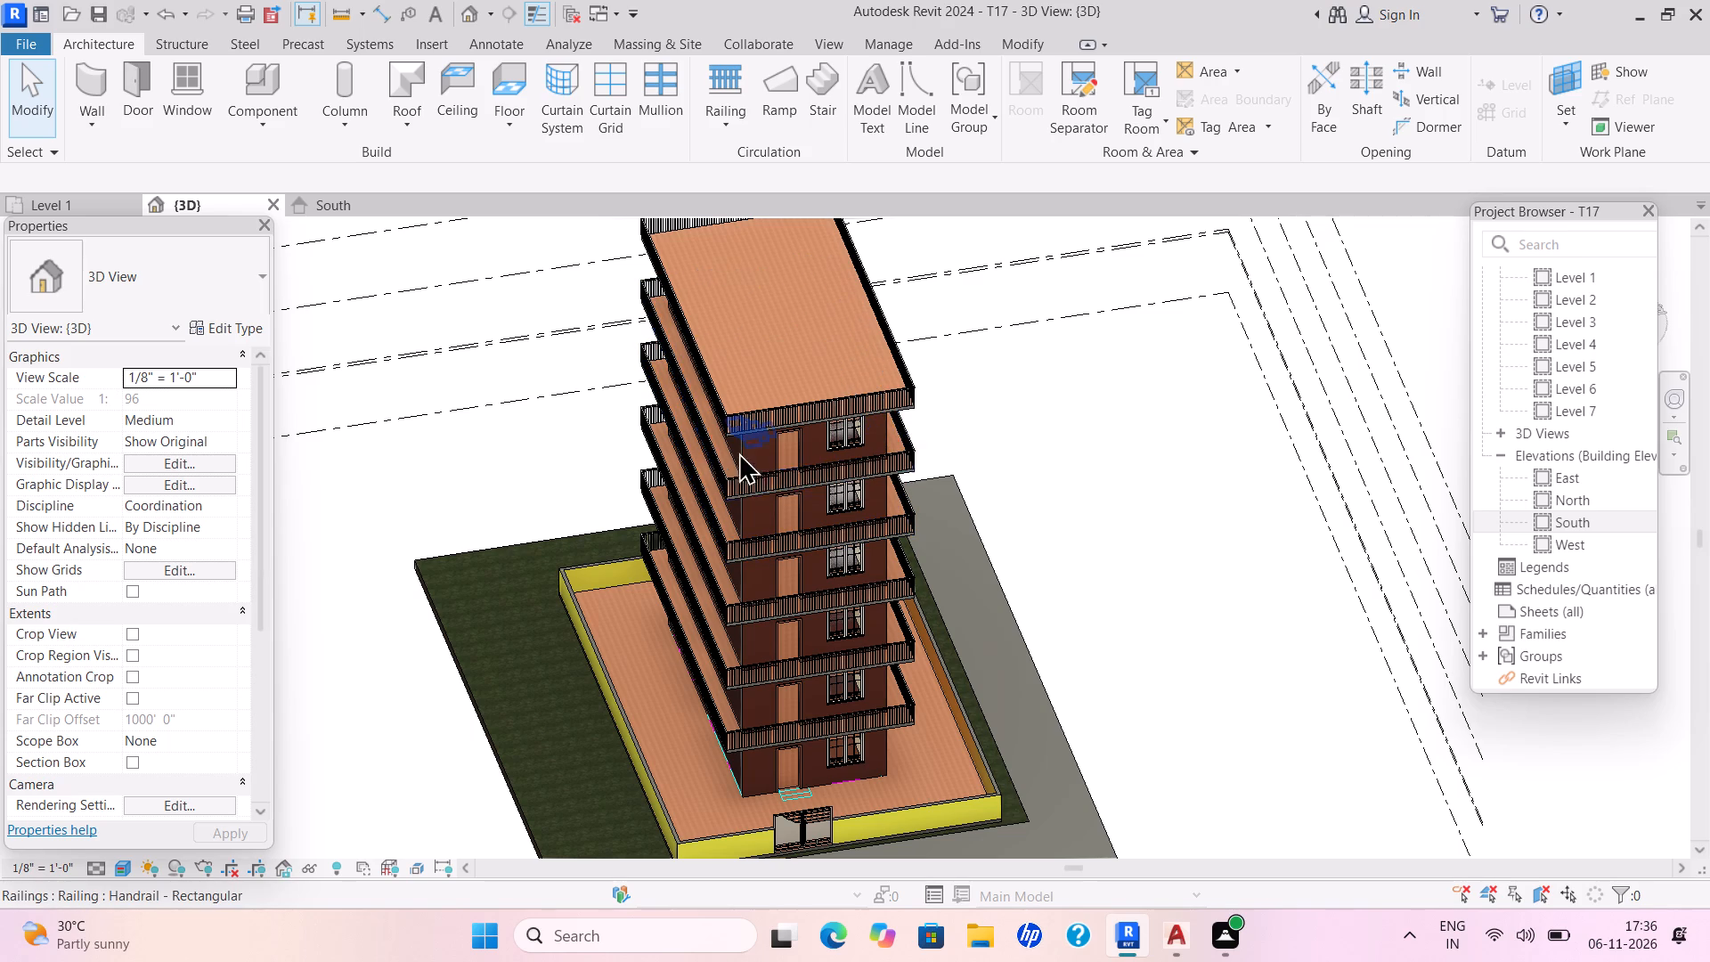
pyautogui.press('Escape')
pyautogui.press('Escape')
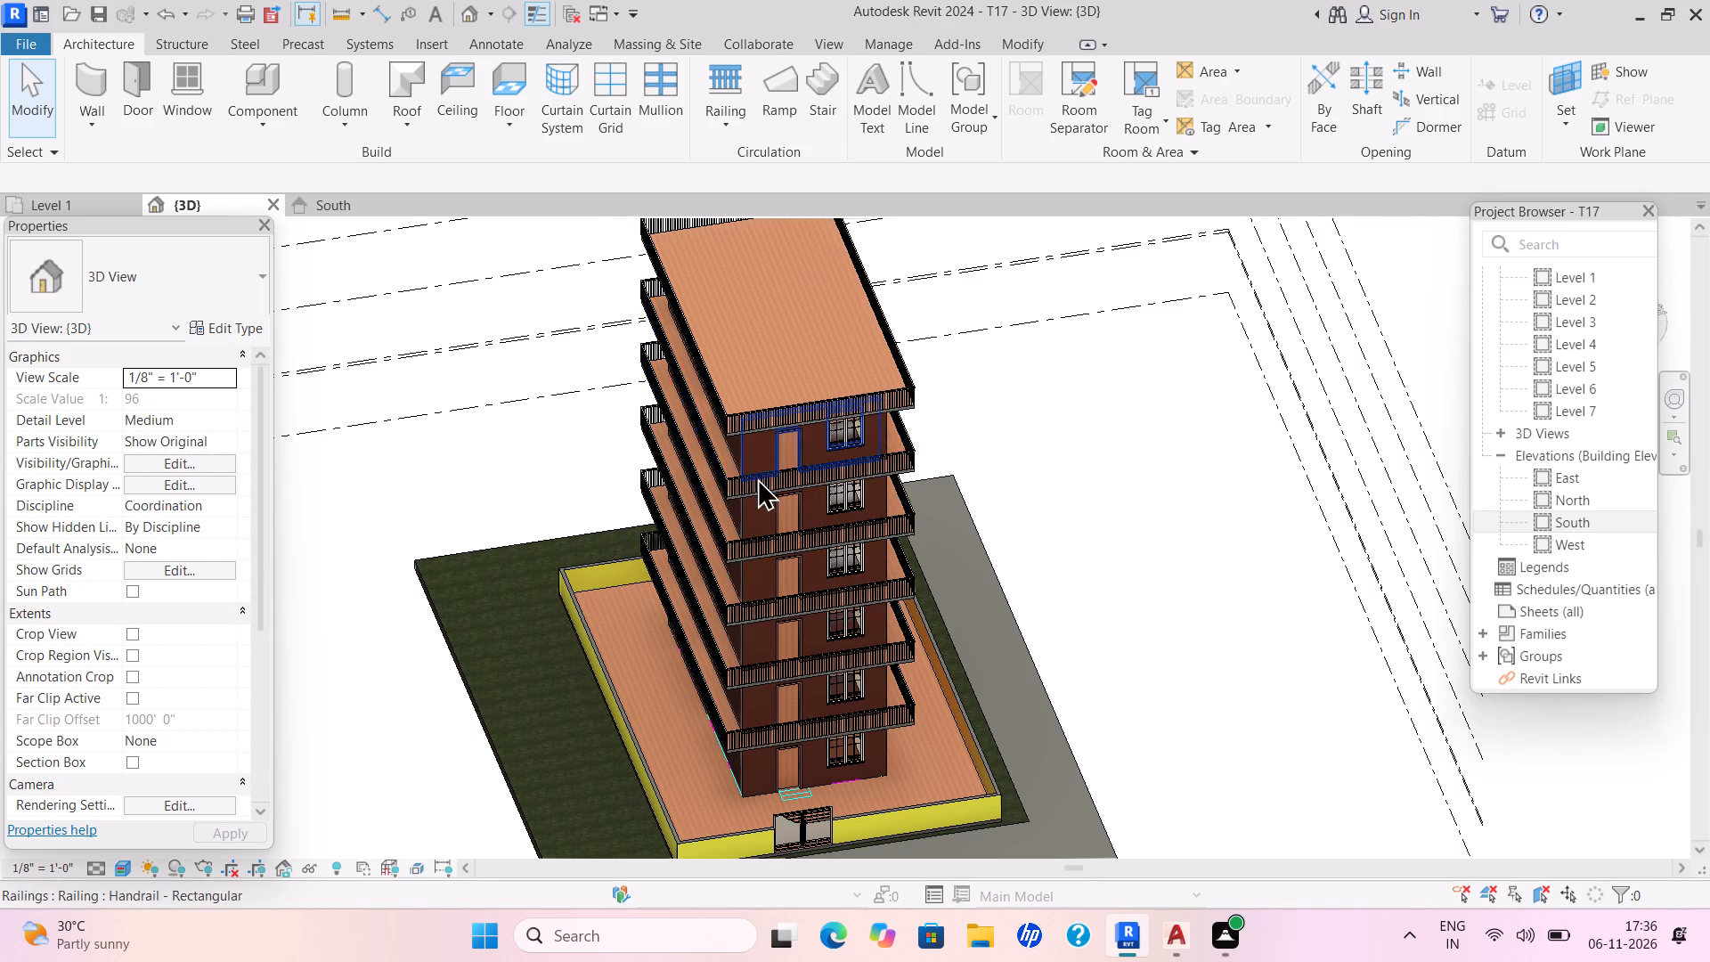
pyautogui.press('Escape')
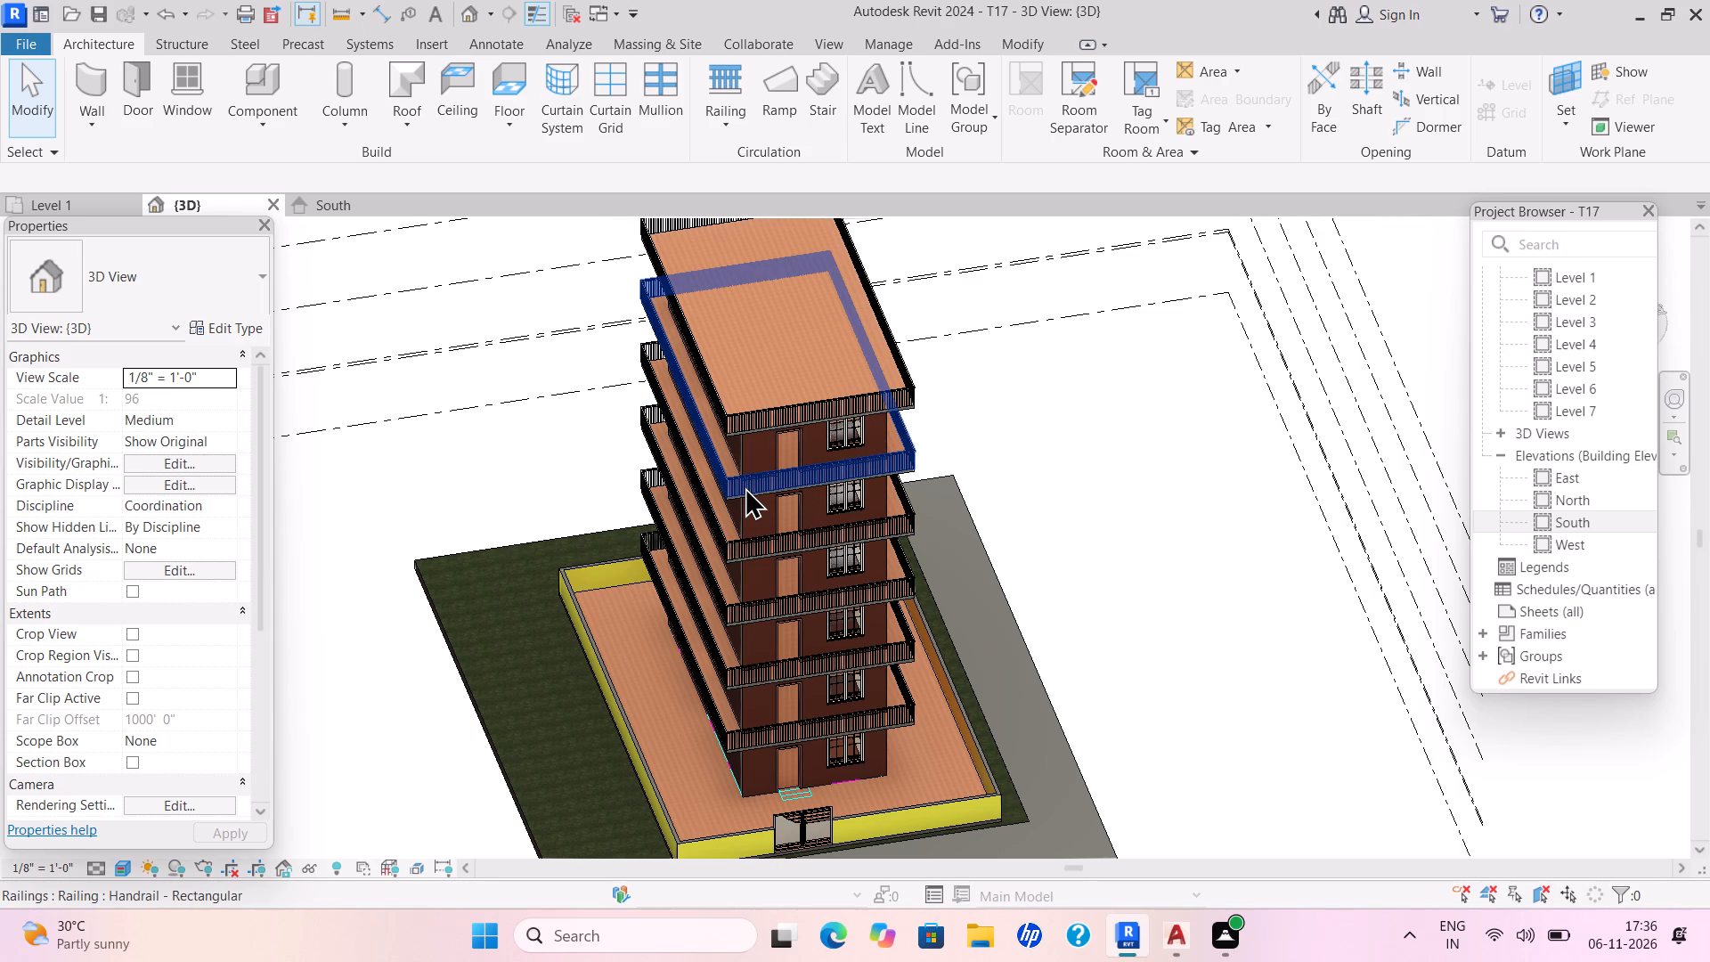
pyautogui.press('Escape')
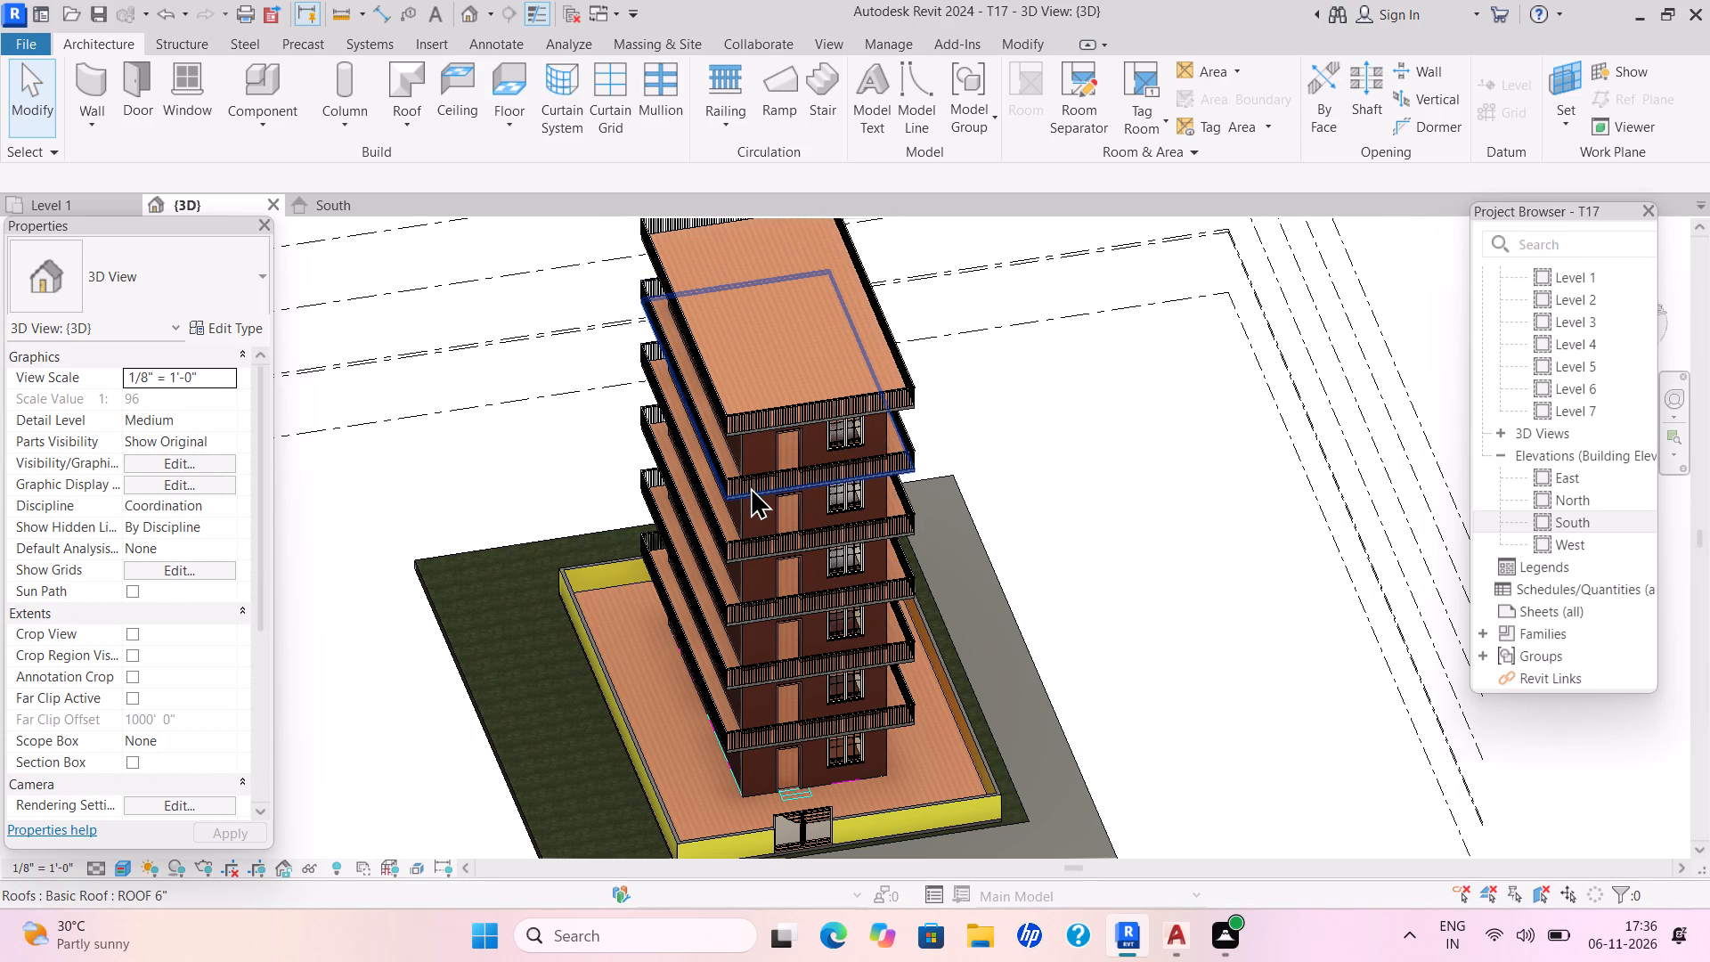
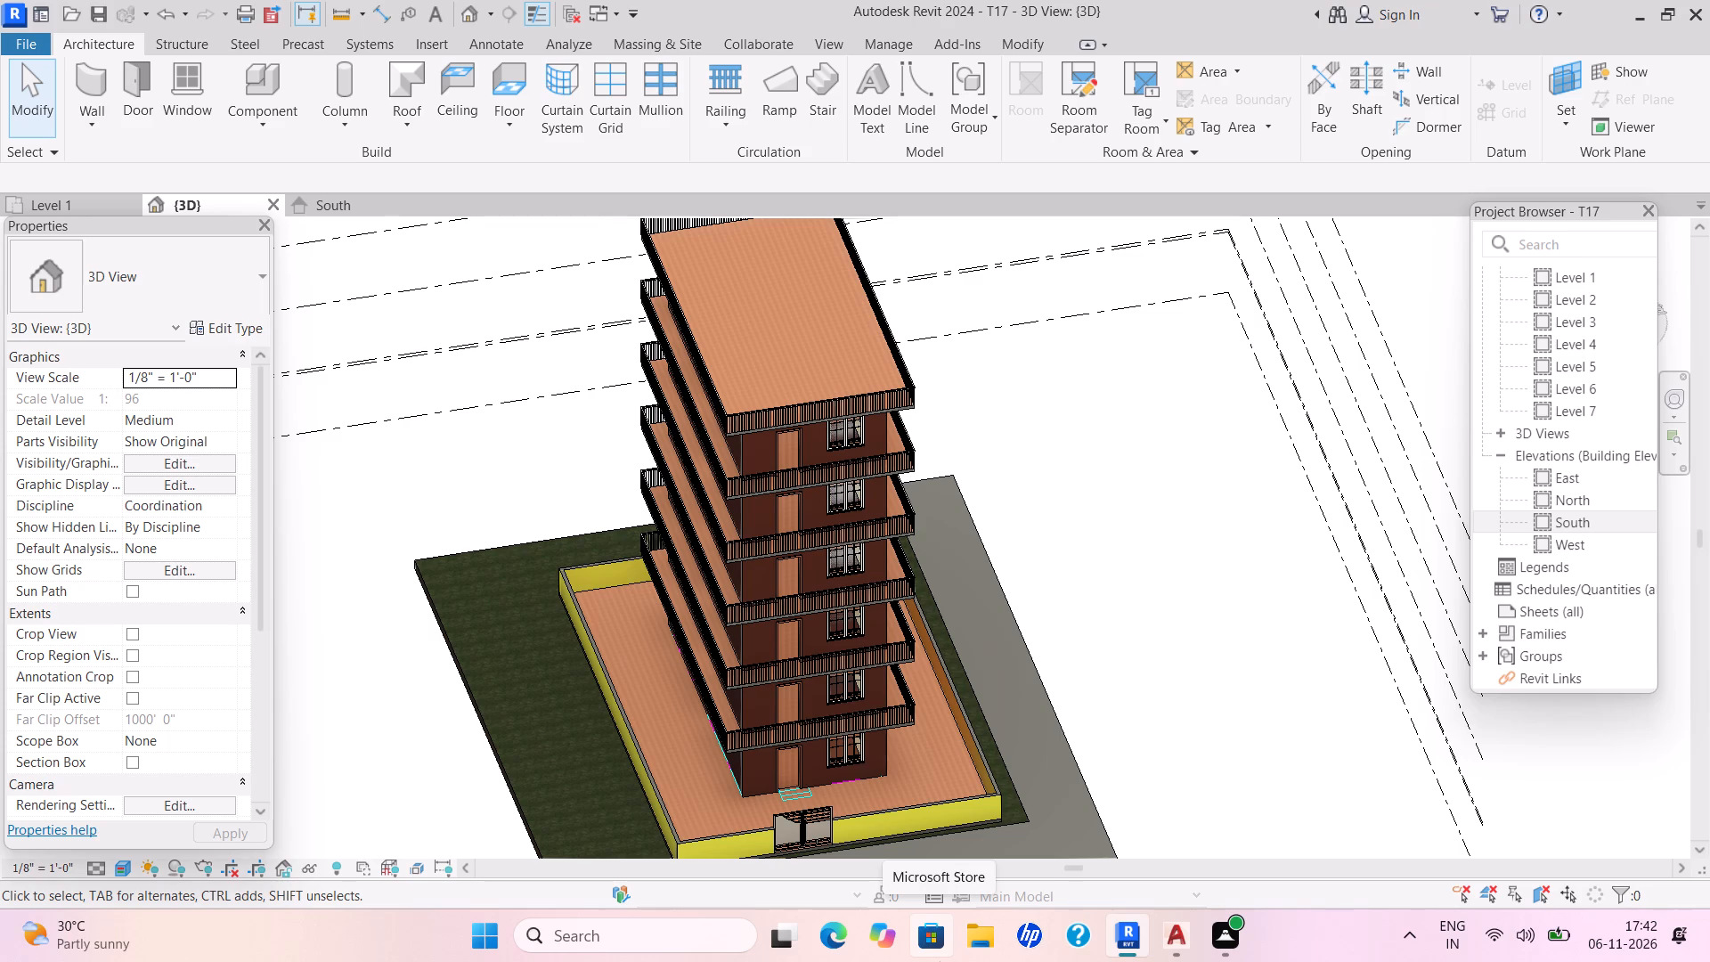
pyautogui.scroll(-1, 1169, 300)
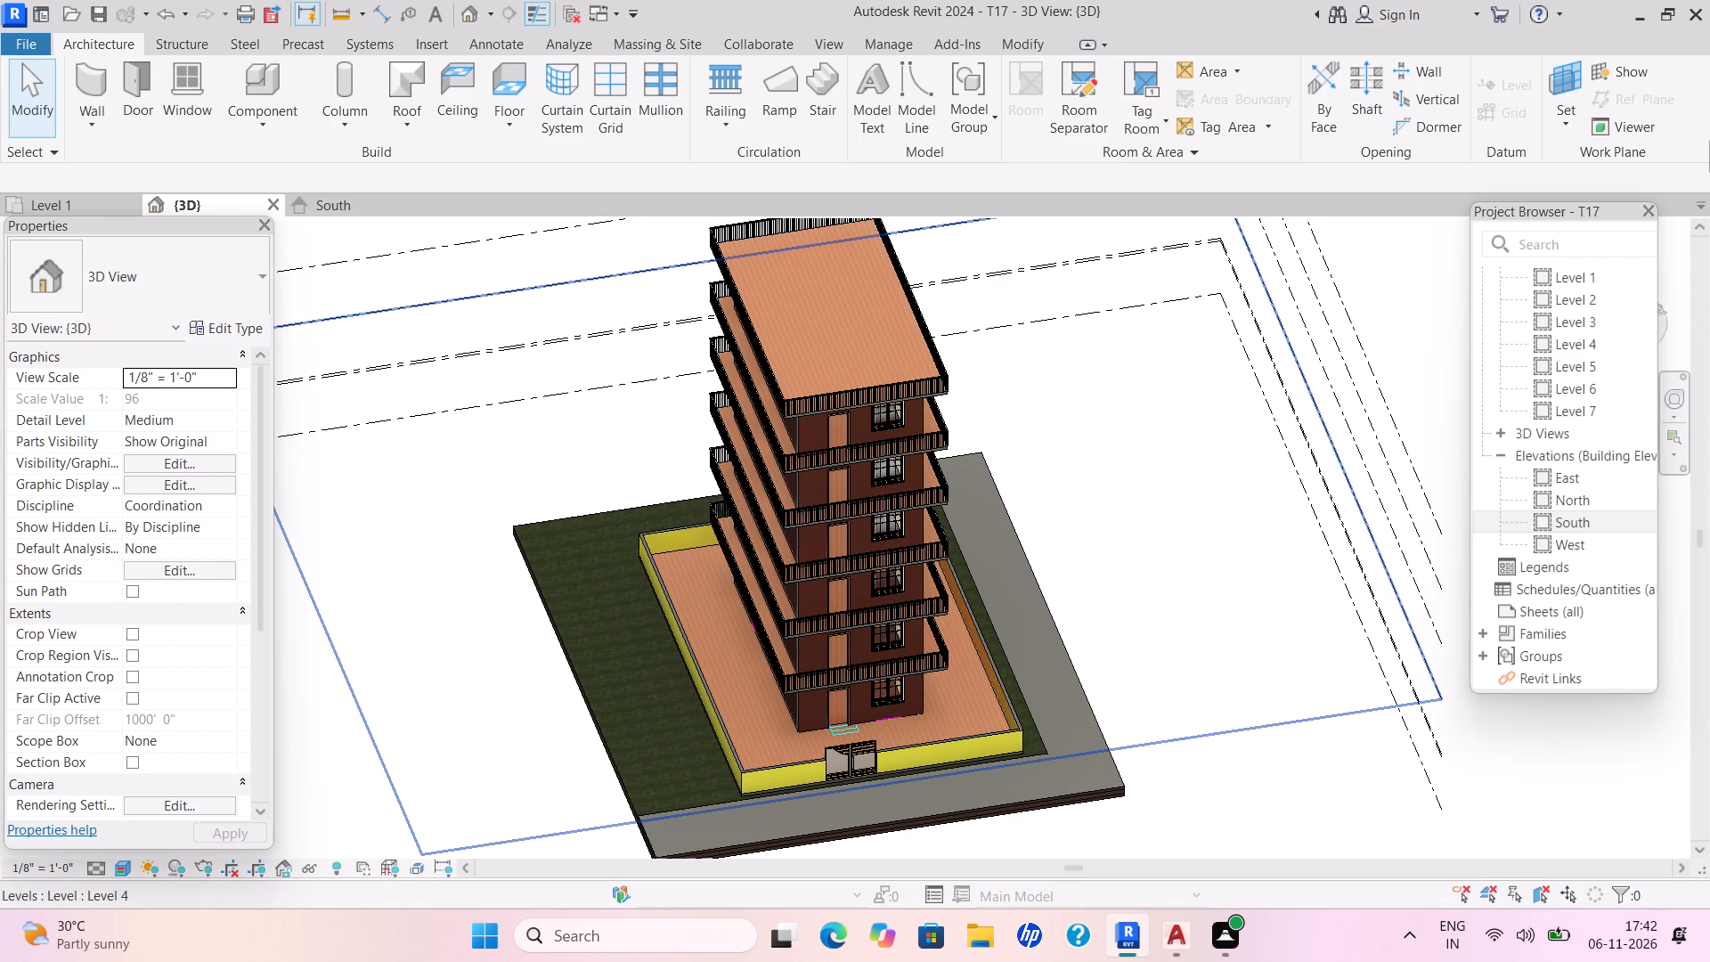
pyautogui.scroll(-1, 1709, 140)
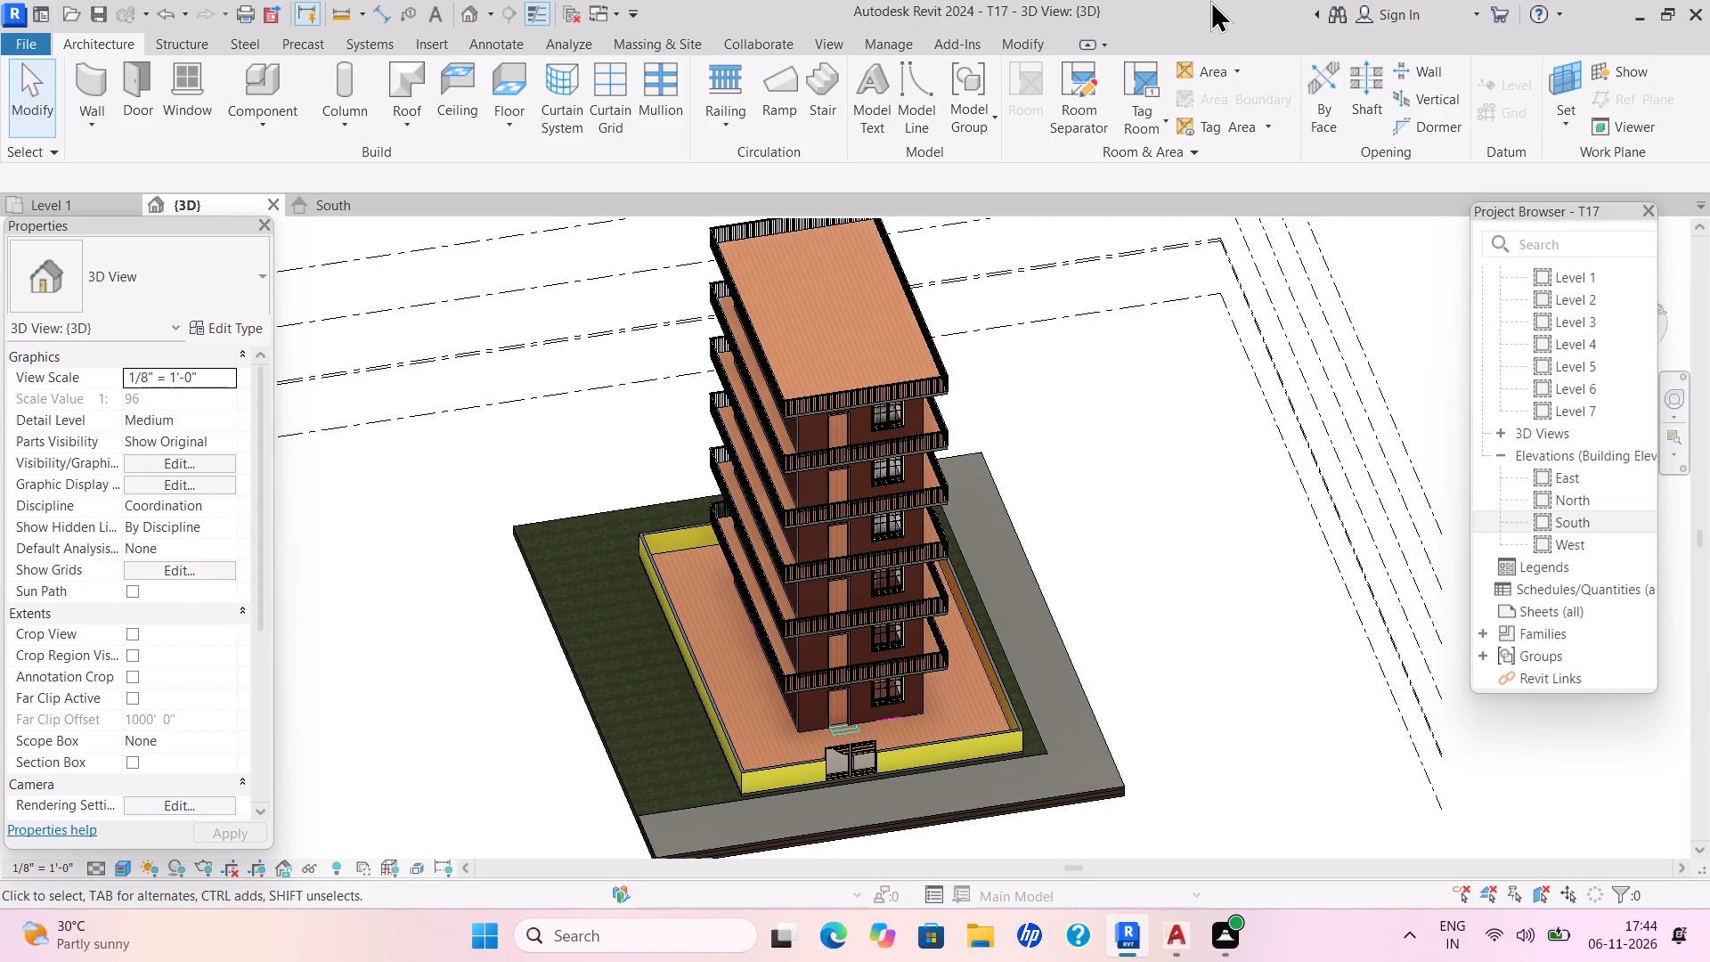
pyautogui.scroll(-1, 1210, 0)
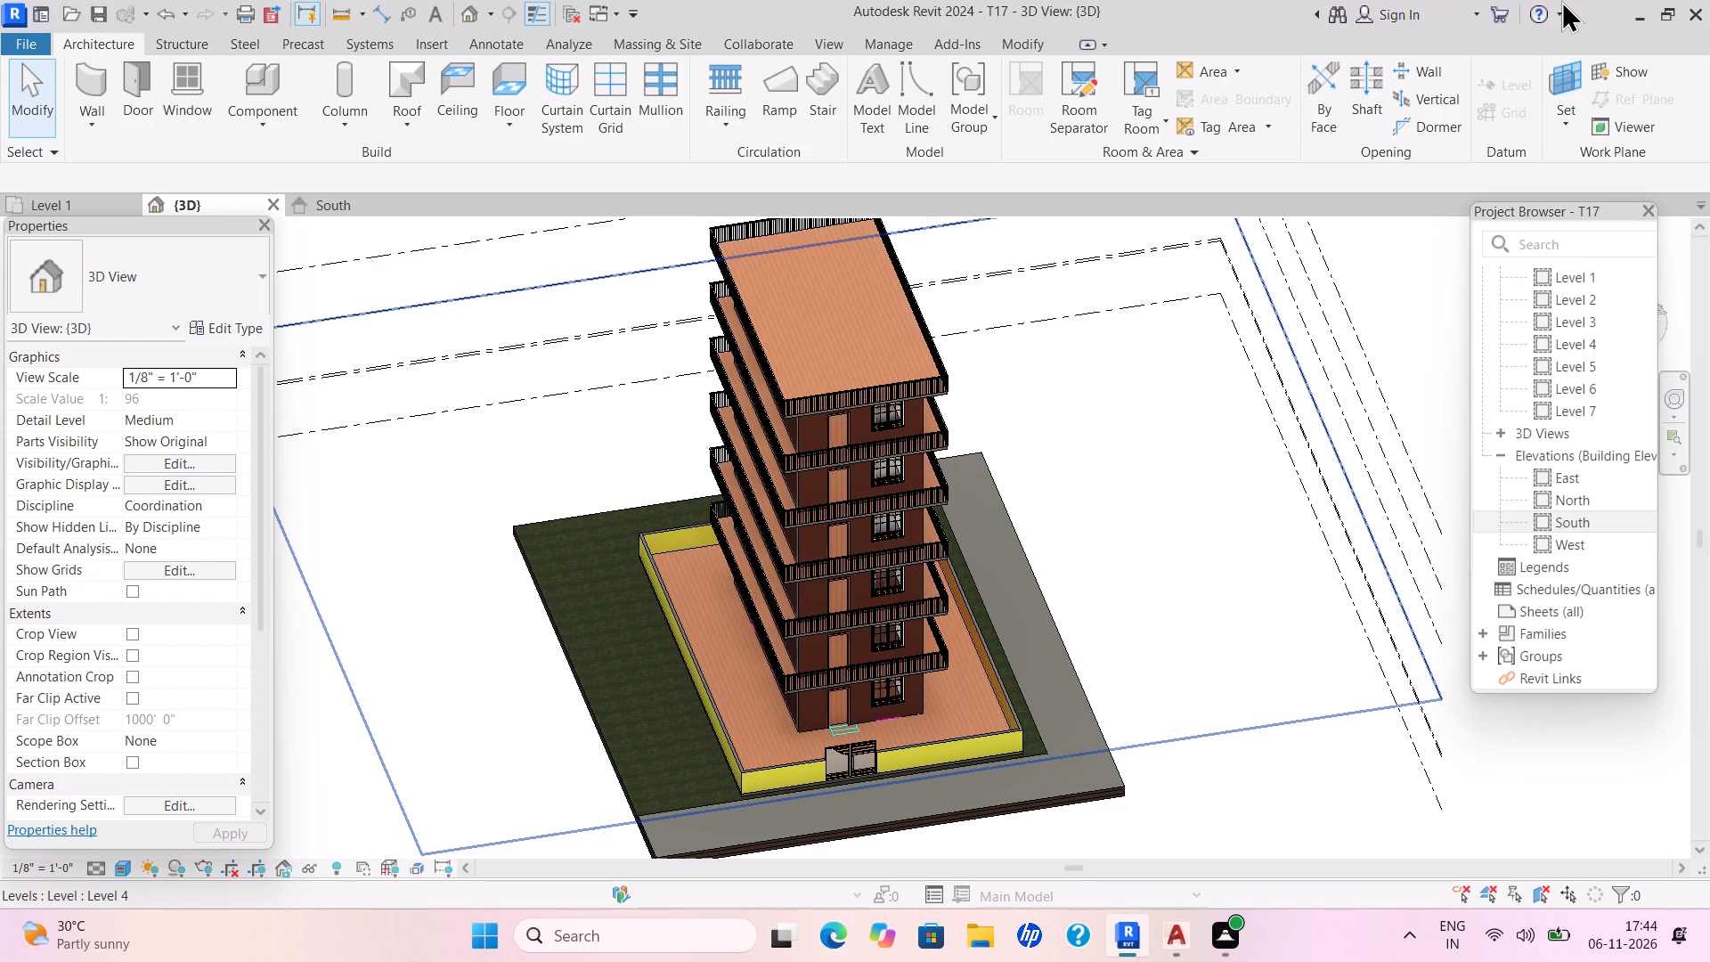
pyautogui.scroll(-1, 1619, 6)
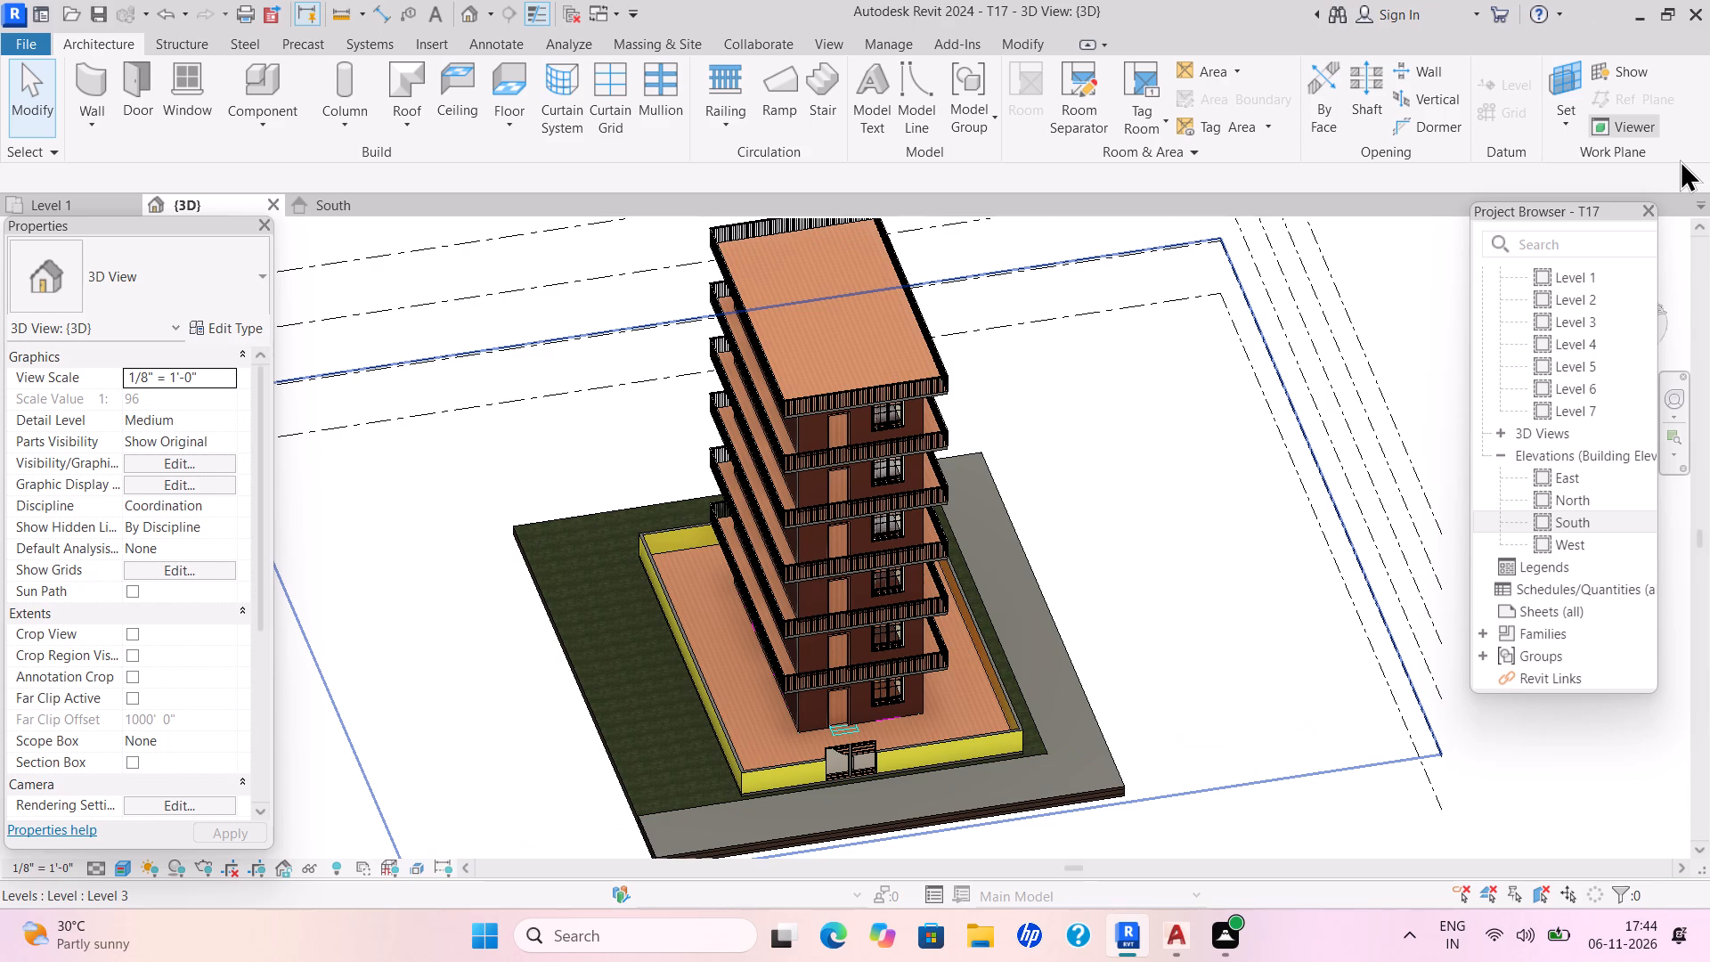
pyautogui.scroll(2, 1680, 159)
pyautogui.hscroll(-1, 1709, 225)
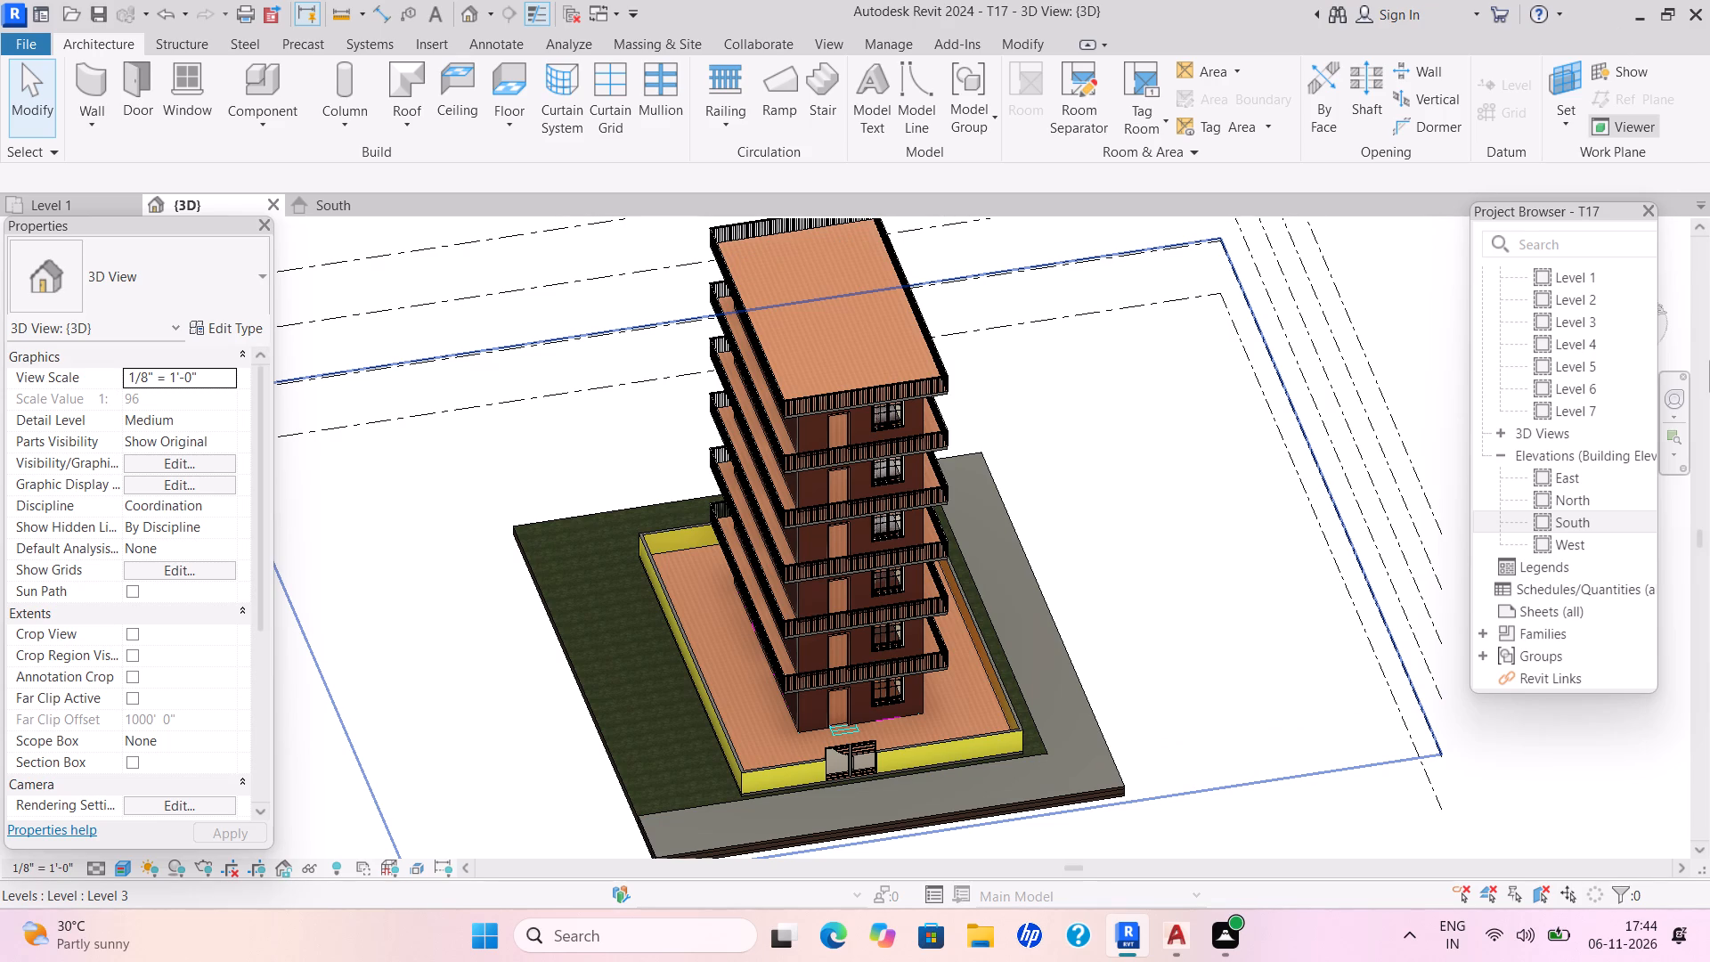
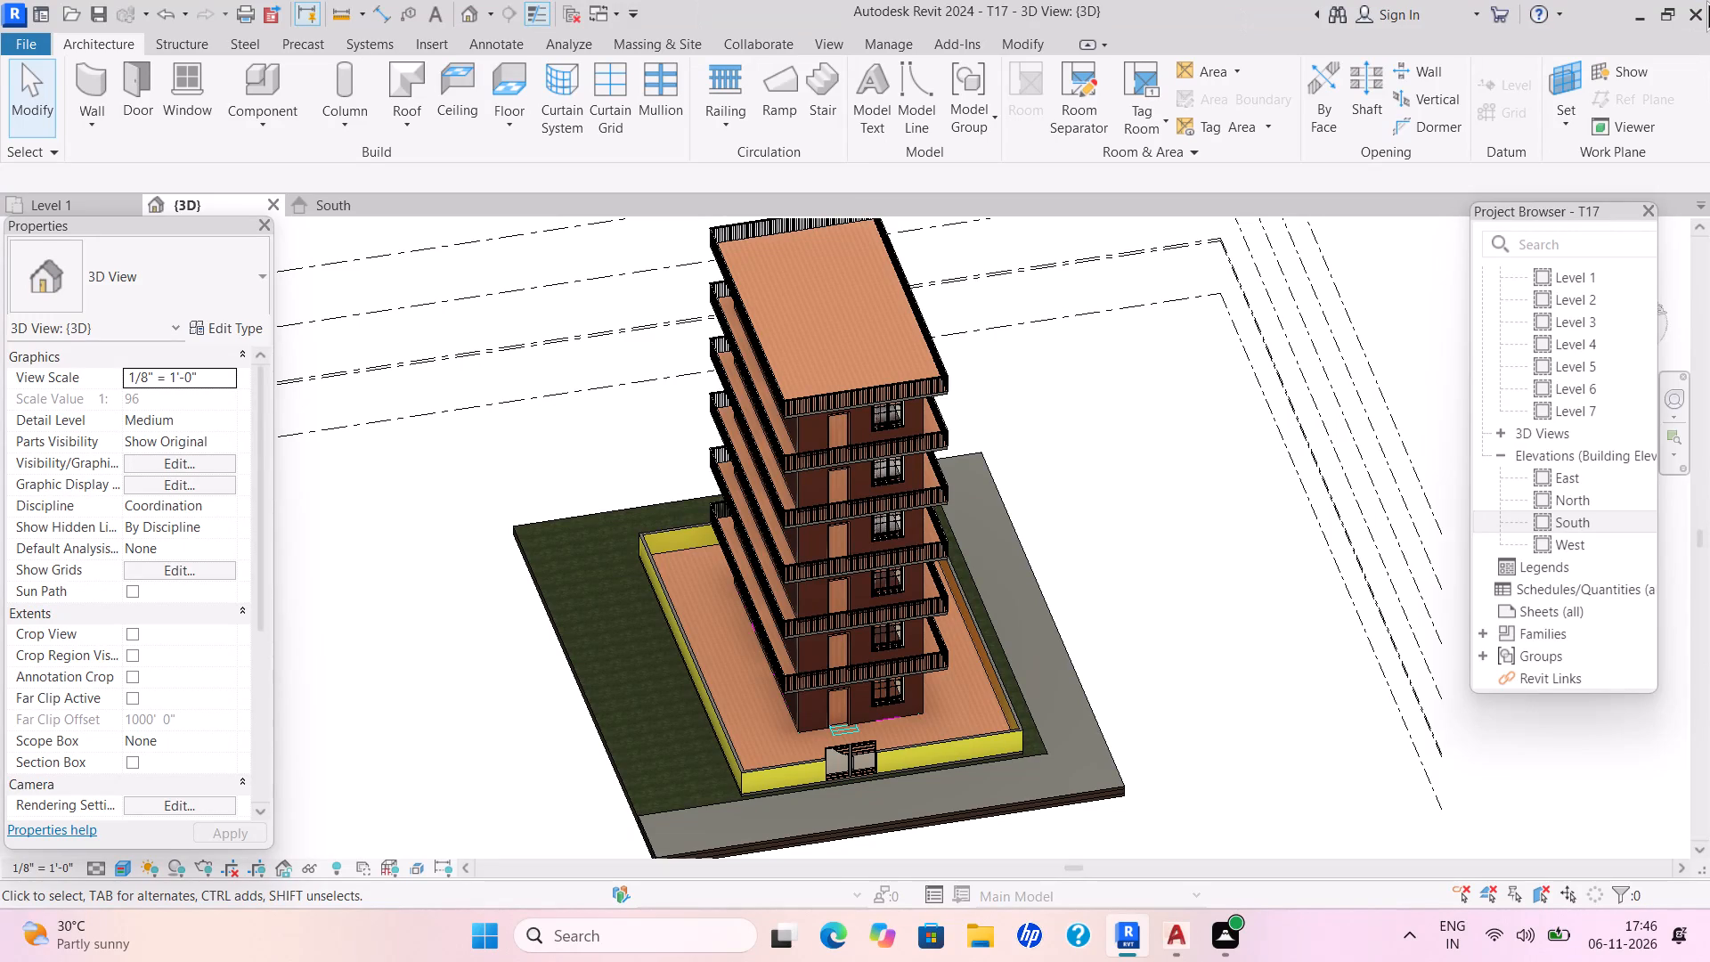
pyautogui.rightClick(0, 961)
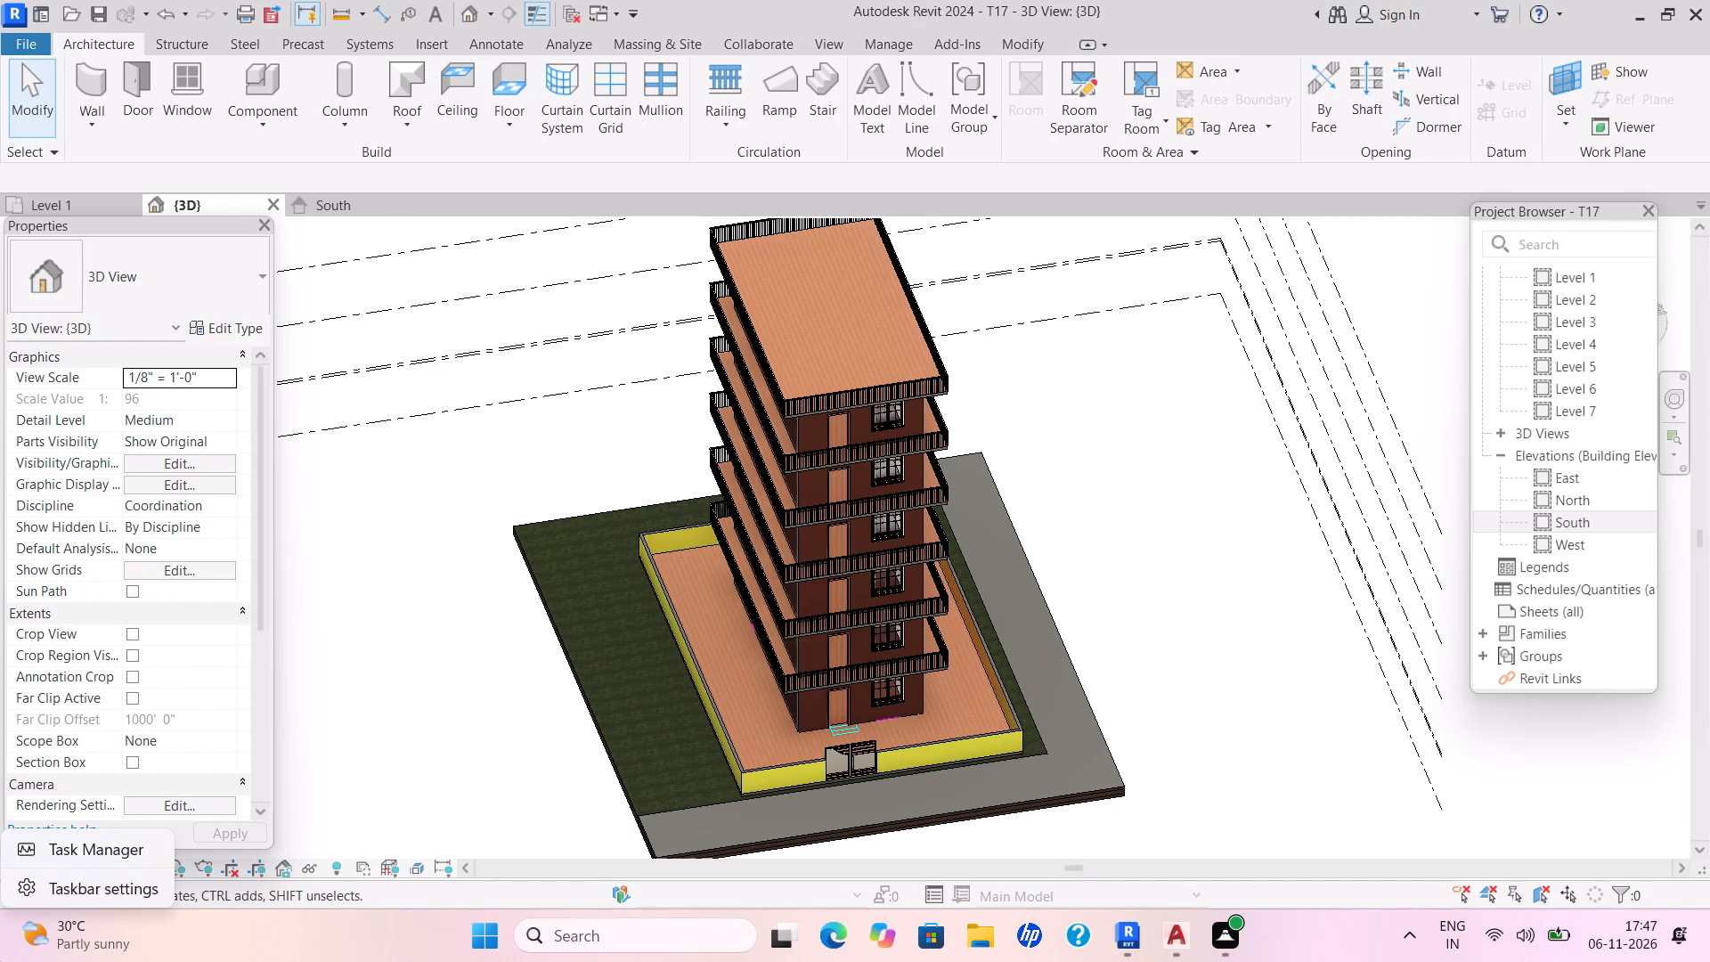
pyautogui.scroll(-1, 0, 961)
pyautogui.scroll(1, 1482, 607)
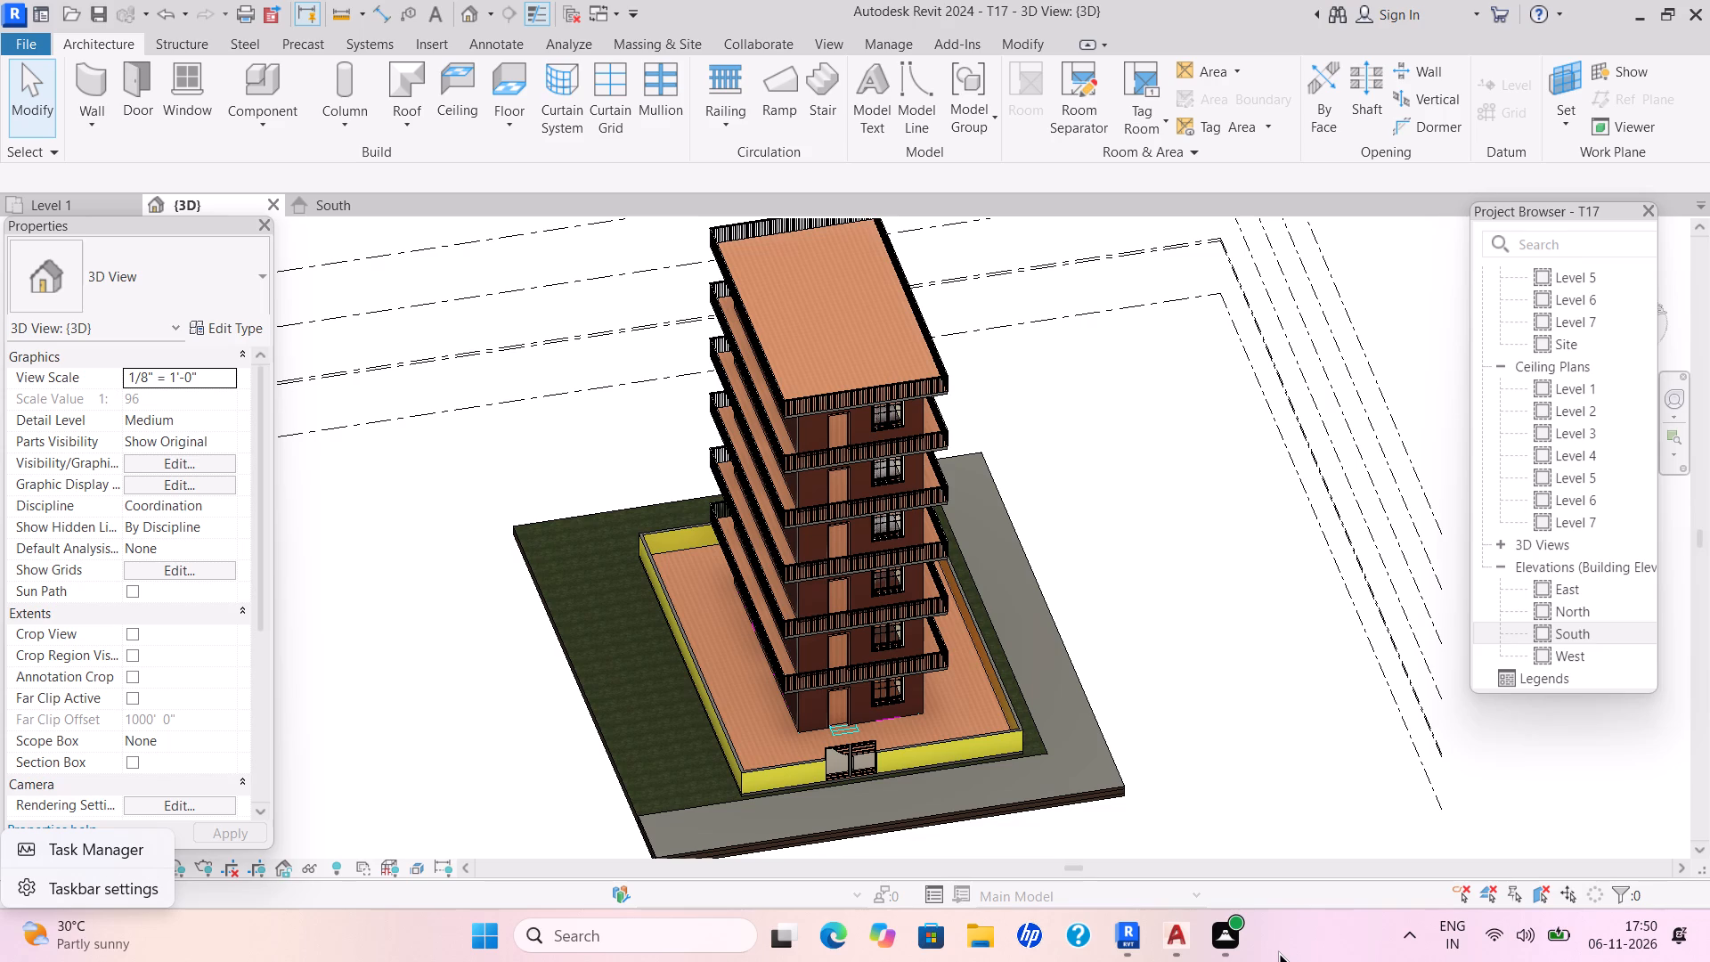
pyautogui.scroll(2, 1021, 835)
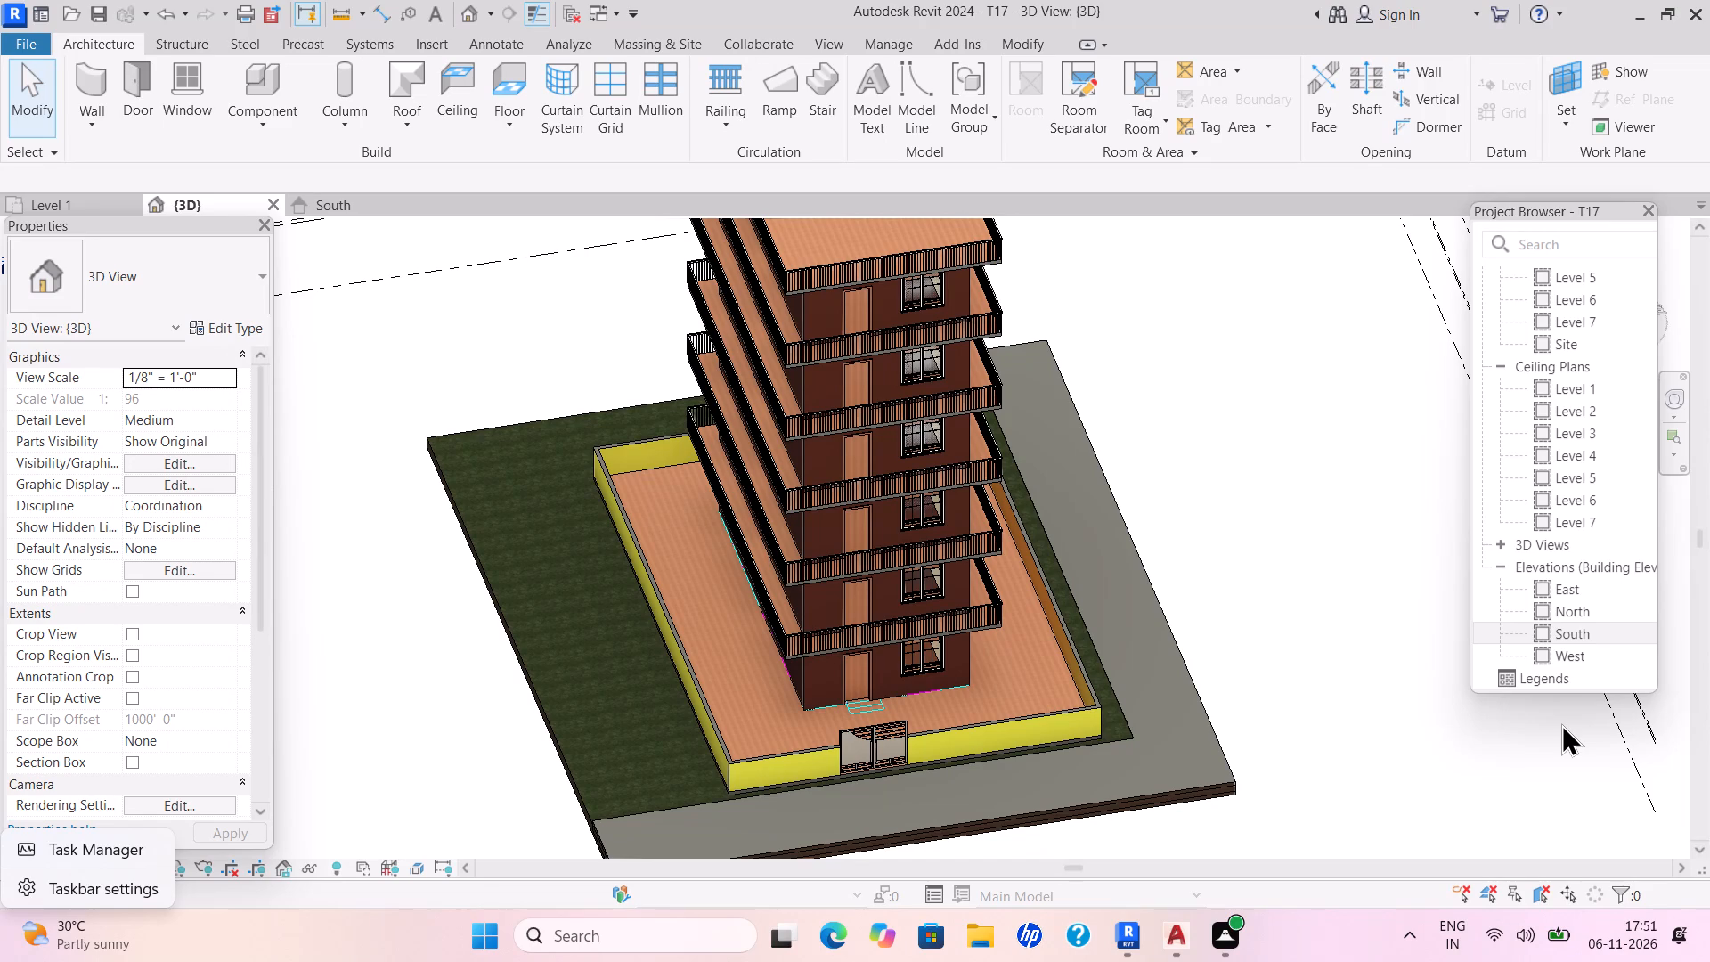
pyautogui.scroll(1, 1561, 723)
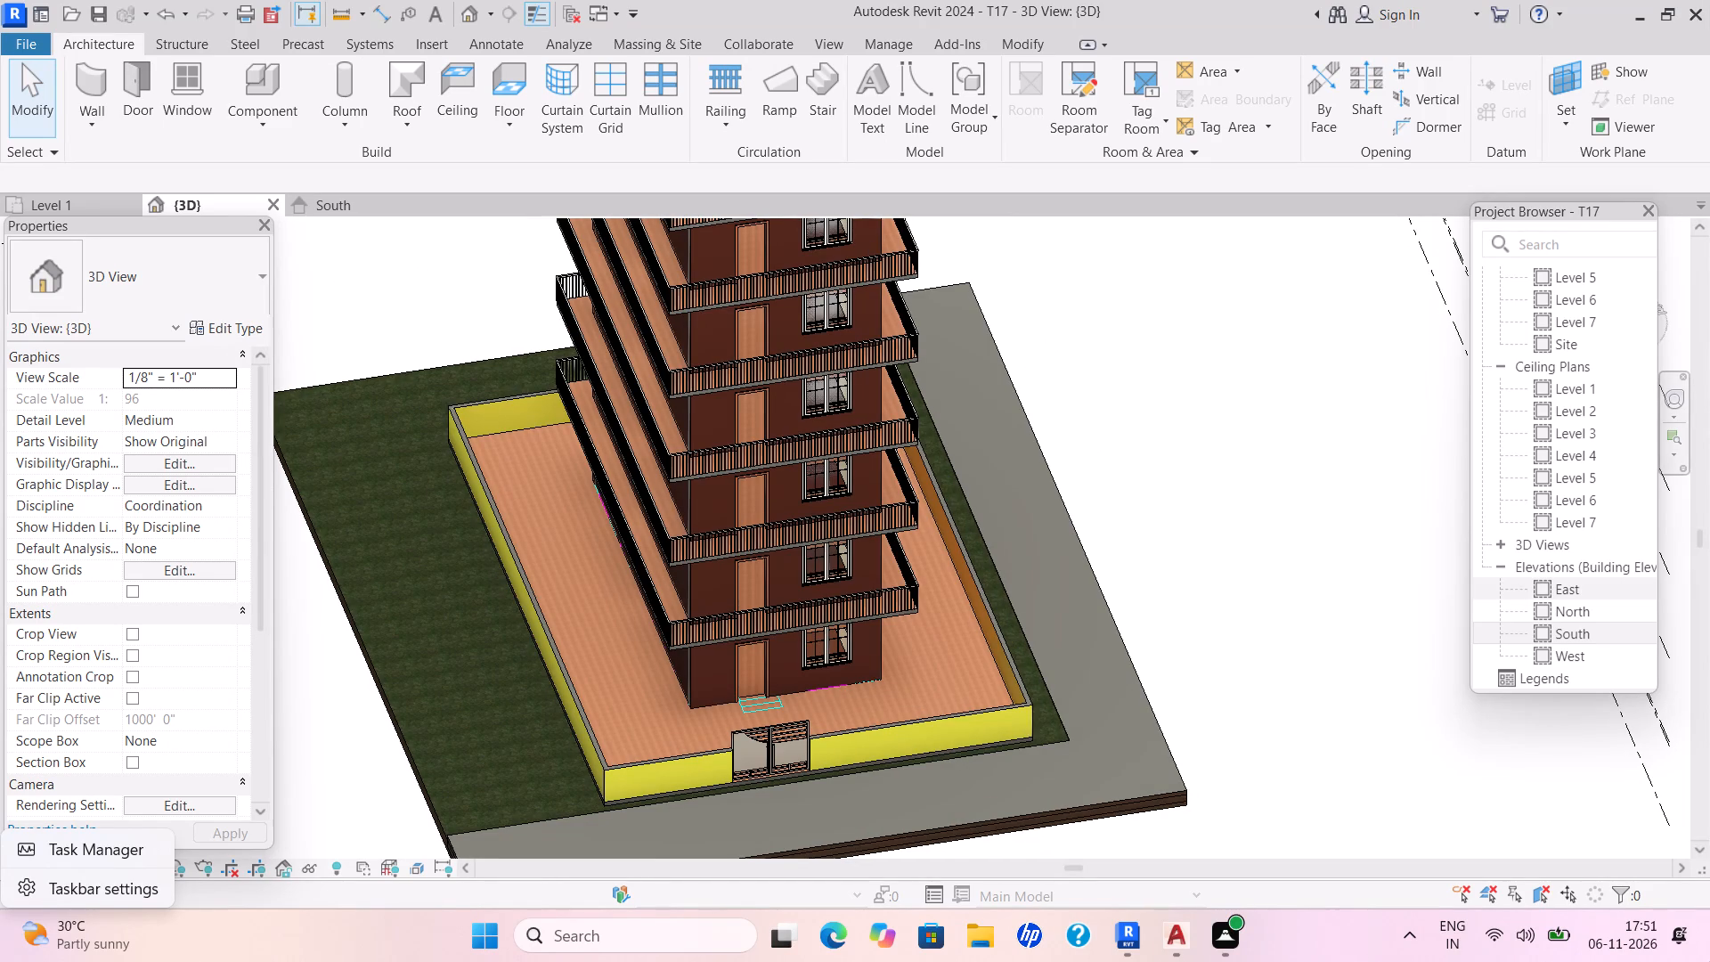
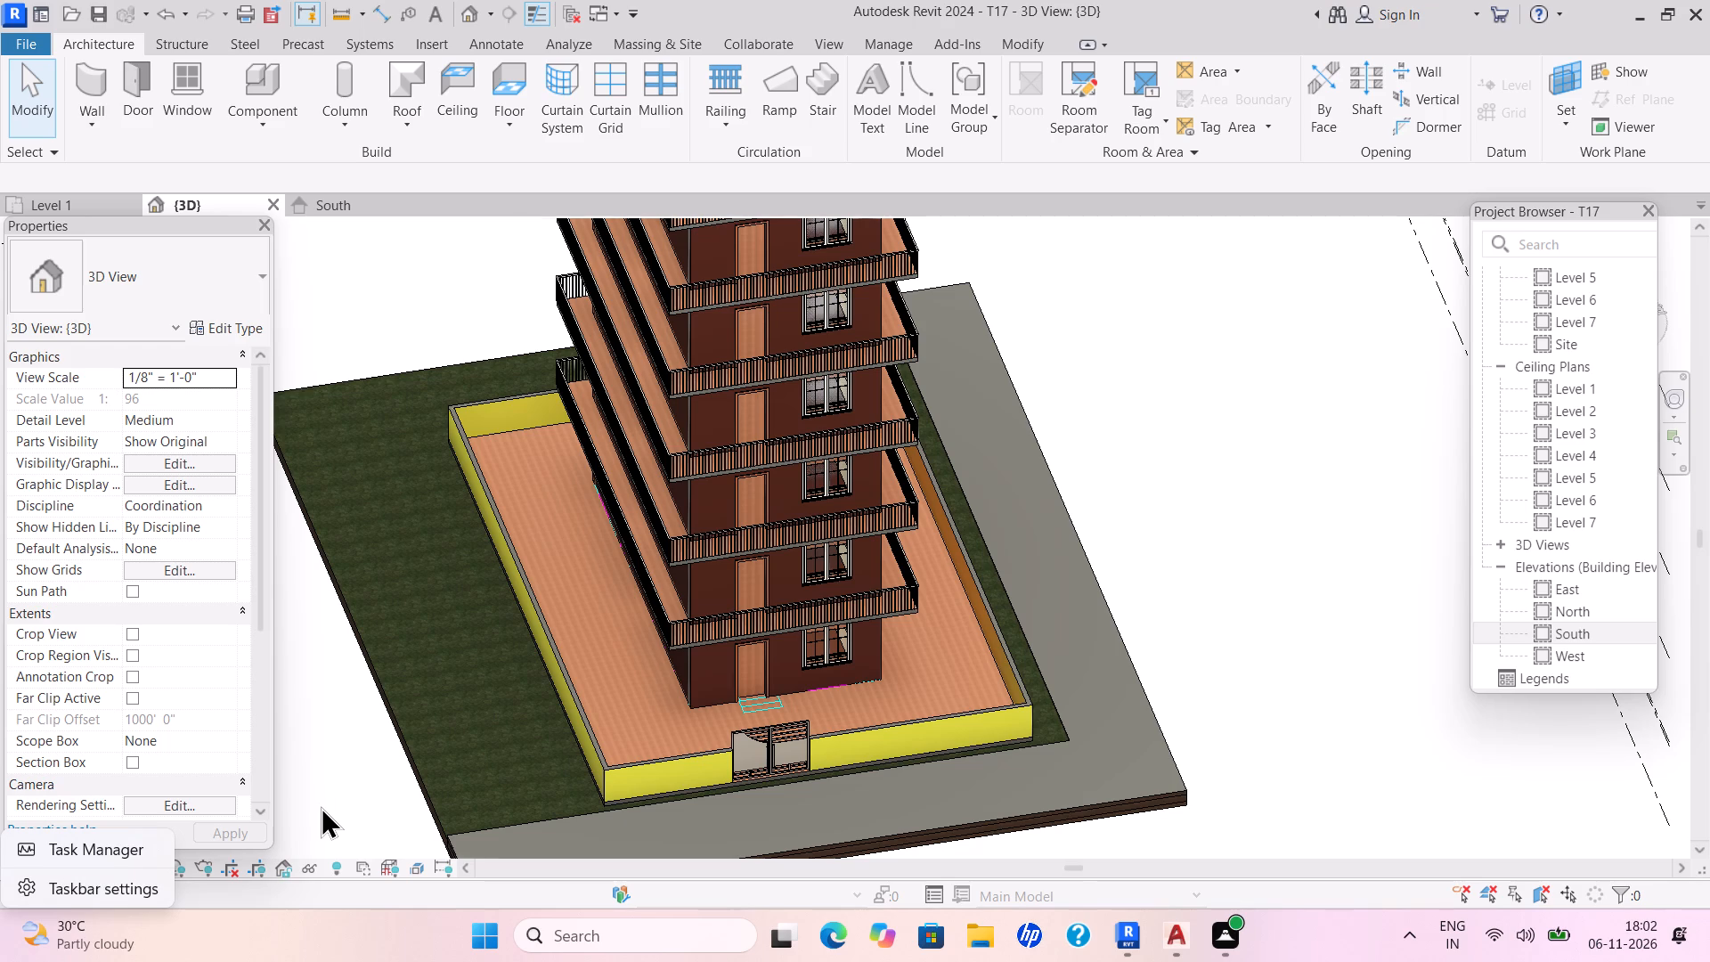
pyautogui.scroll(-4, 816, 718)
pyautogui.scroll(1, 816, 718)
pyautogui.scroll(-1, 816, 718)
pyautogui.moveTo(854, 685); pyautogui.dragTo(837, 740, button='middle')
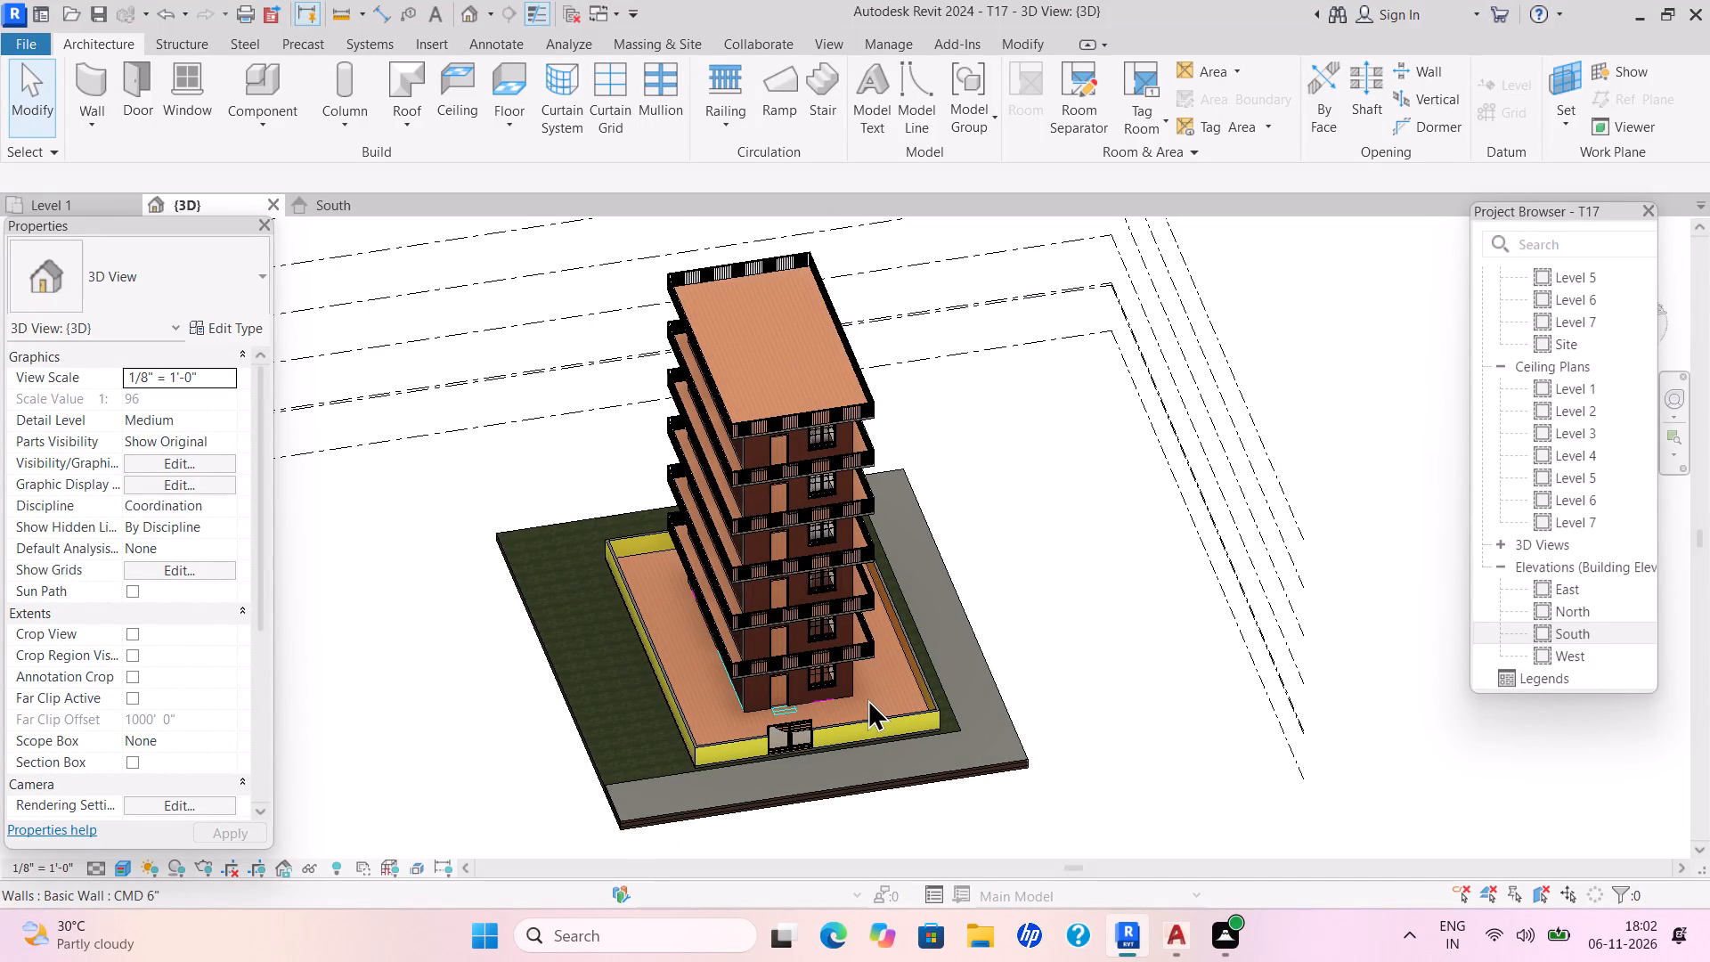
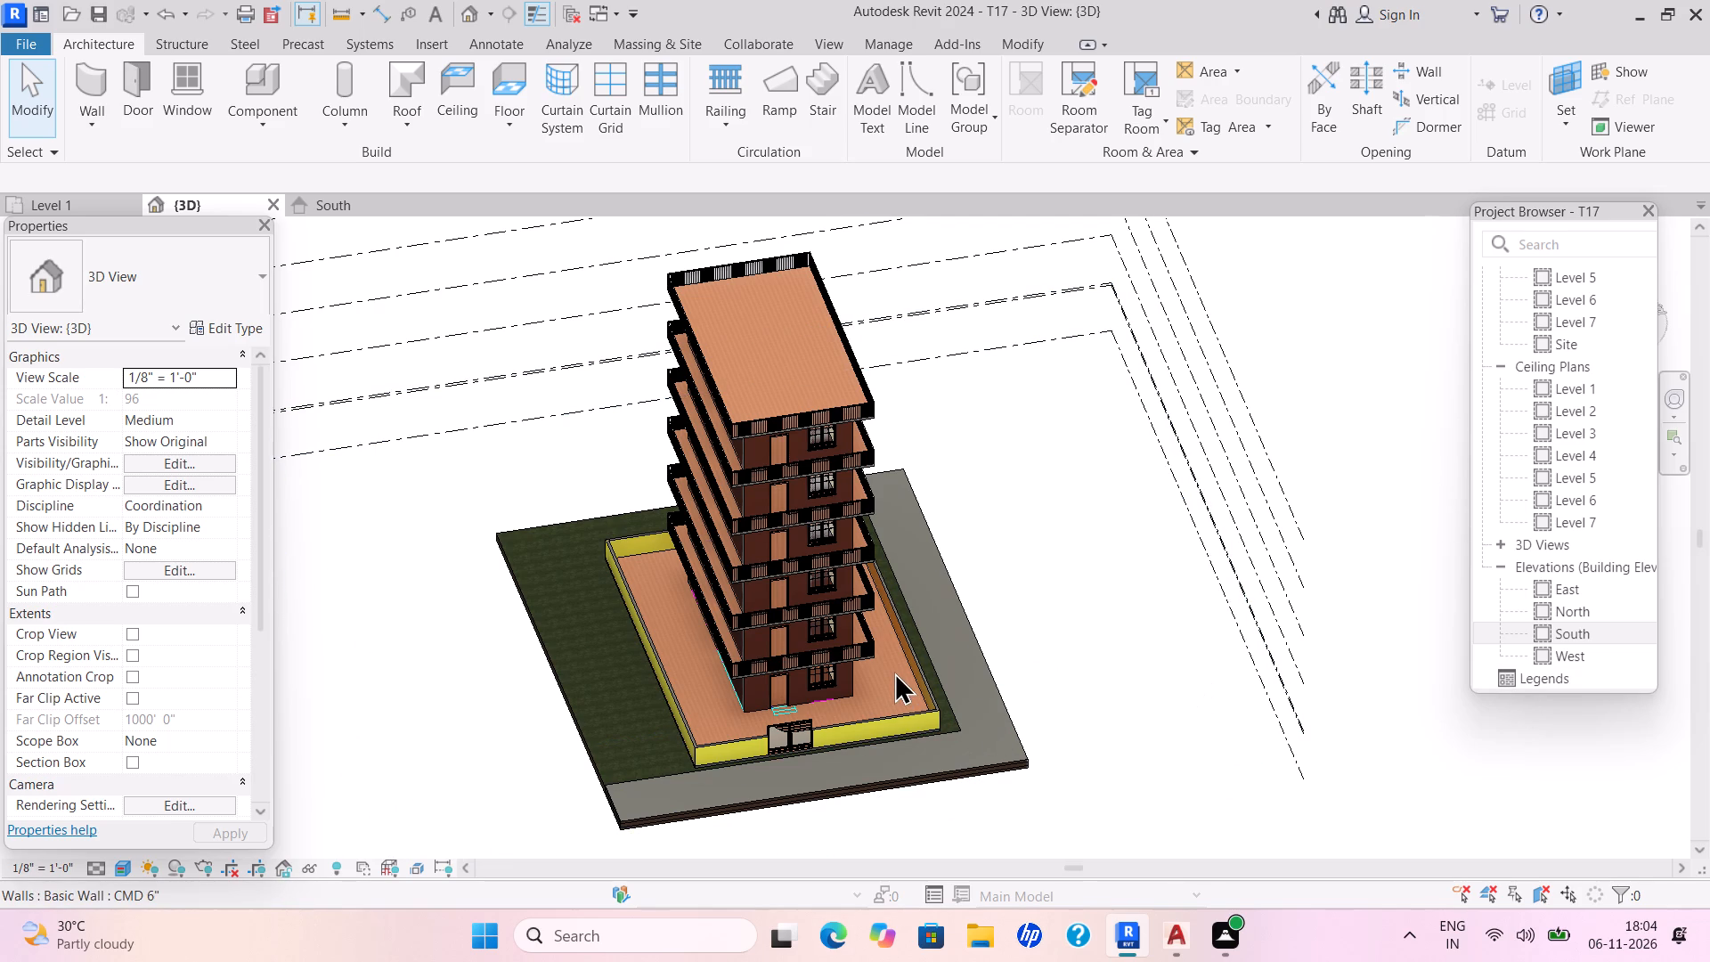
# Check the seven-storey tower in 3D and open the Level 1 floor plan.
pyautogui.scroll(3, 894, 672)
pyautogui.scroll(-2, 893, 670)
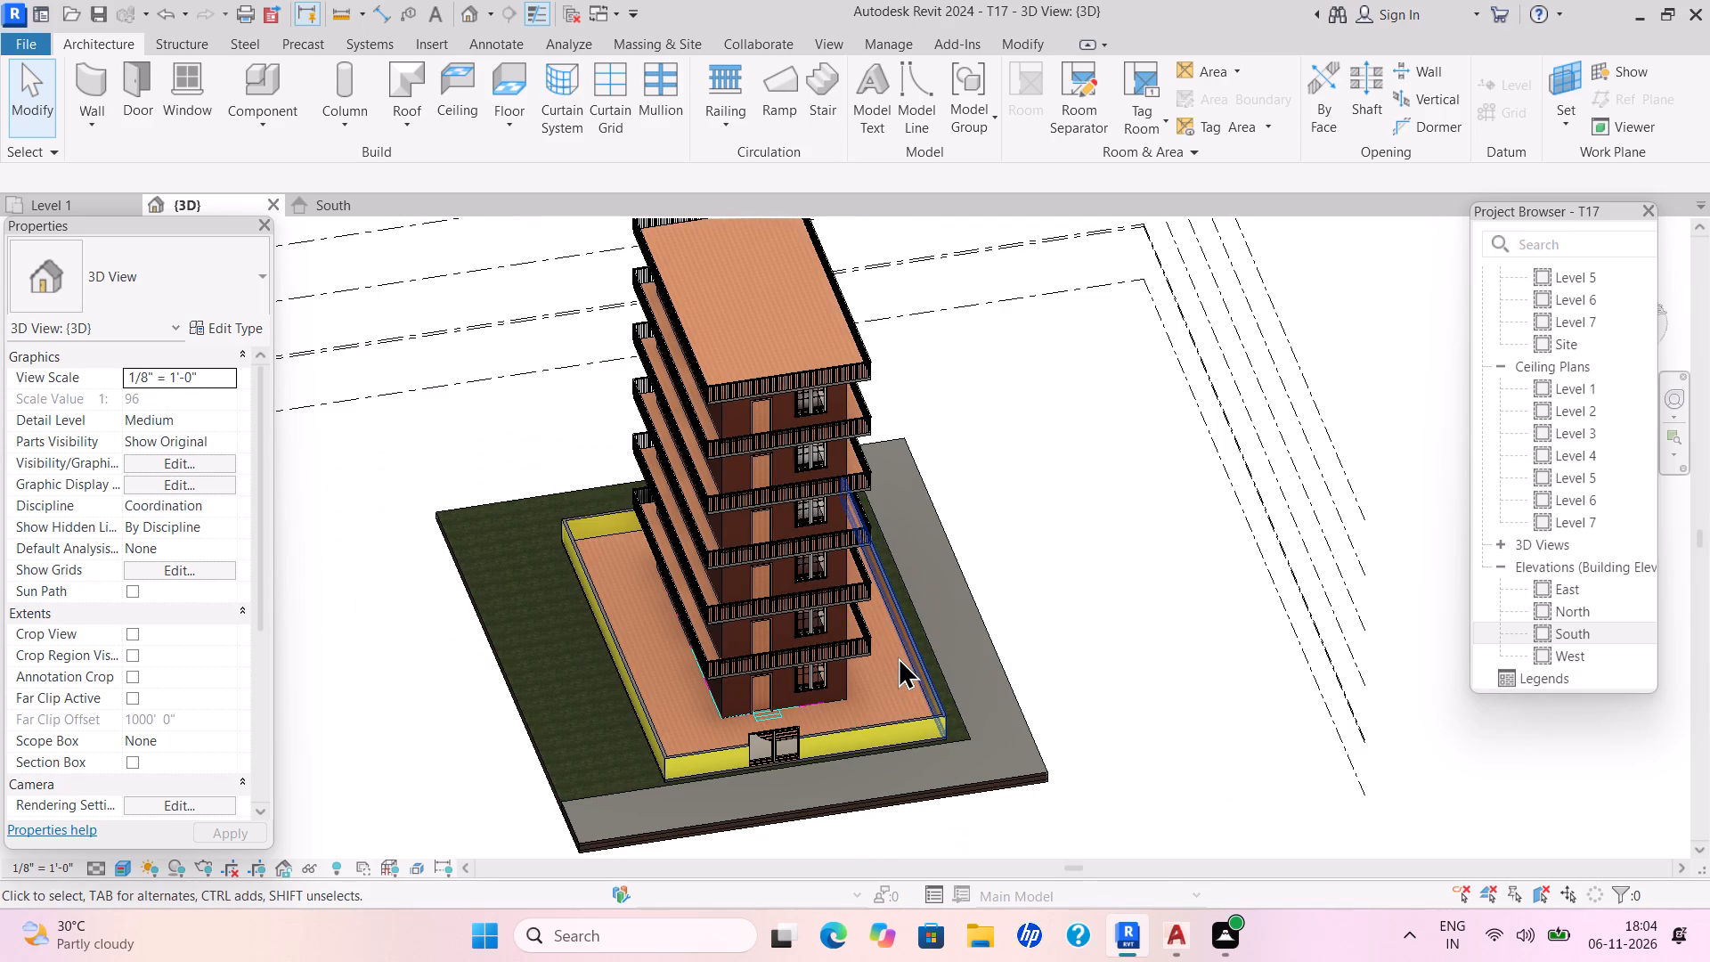
pyautogui.click(75, 200)
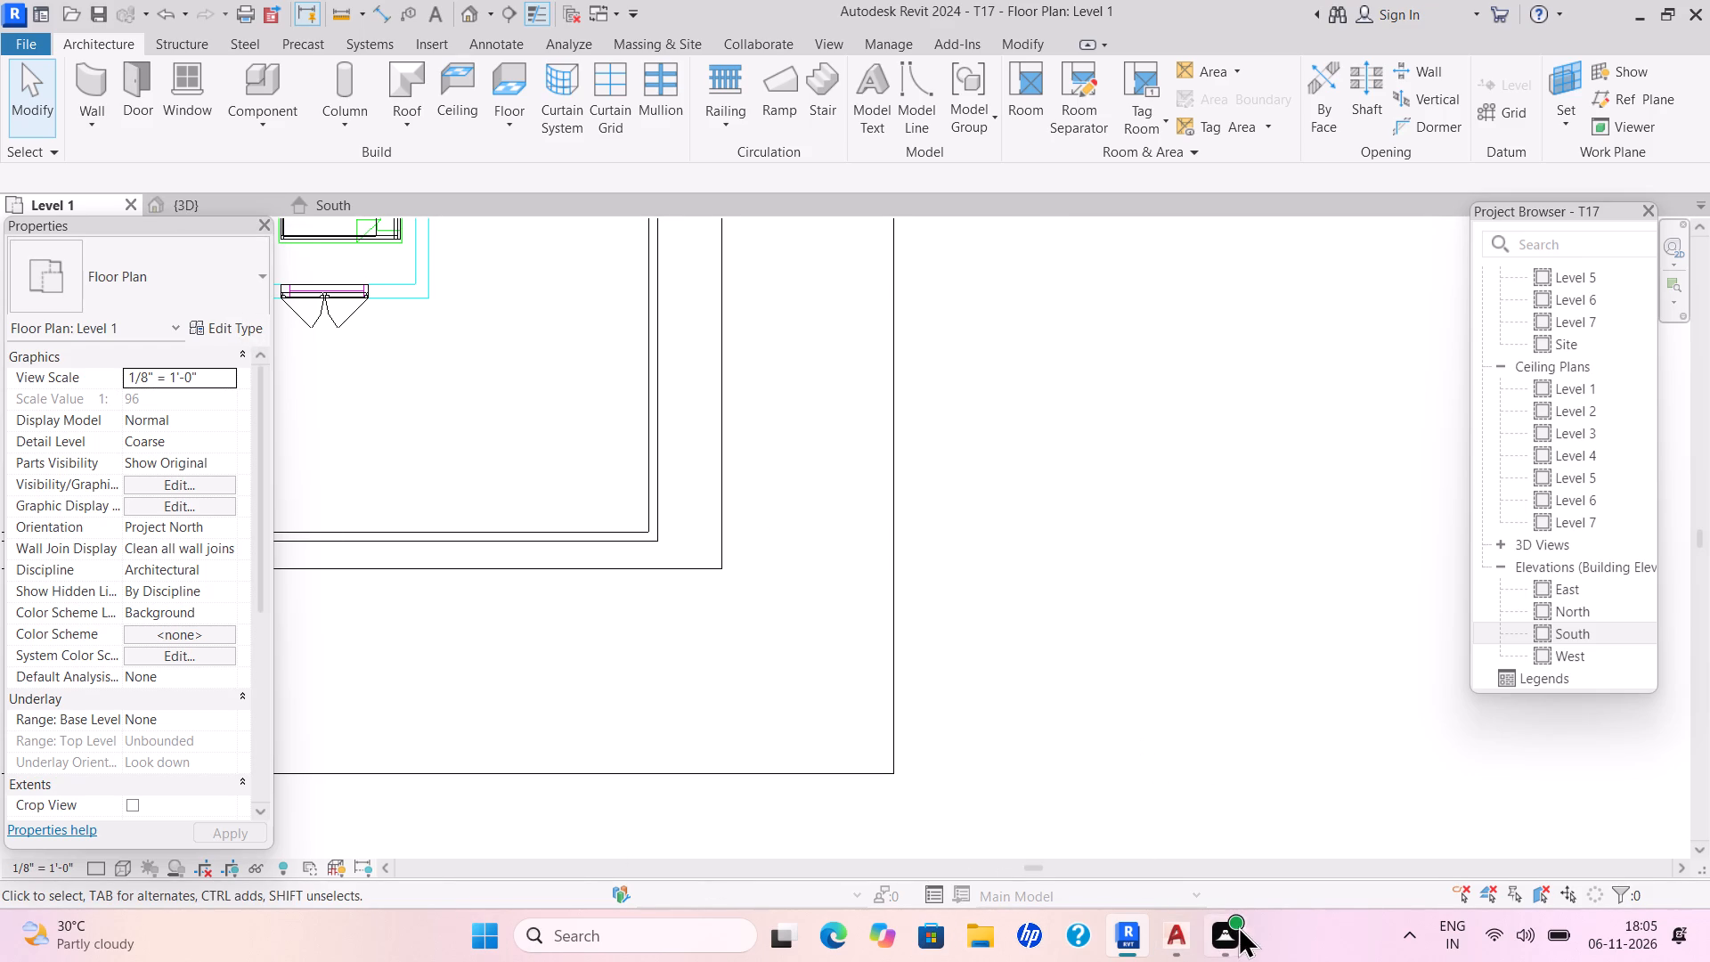
# Switch to AutoCAD, close the INTERNSHIP PPS 119 drawing without saving its changes, and return to Revit.
pyautogui.click(1169, 930)
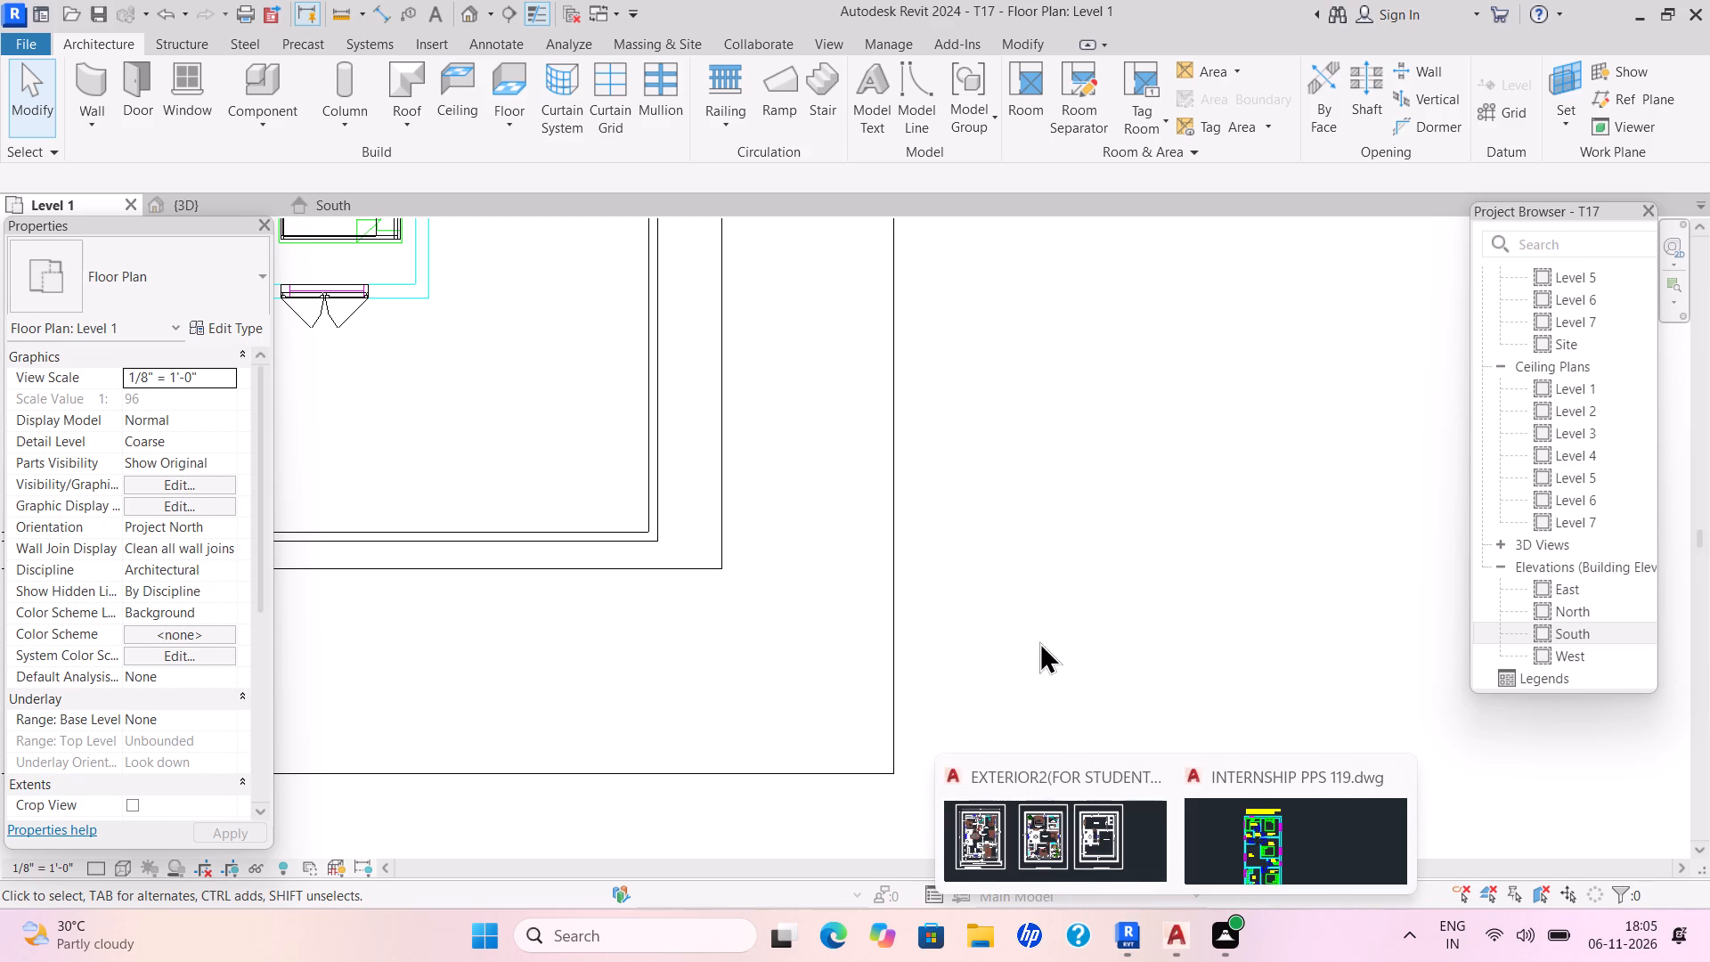
pyautogui.click(1081, 854)
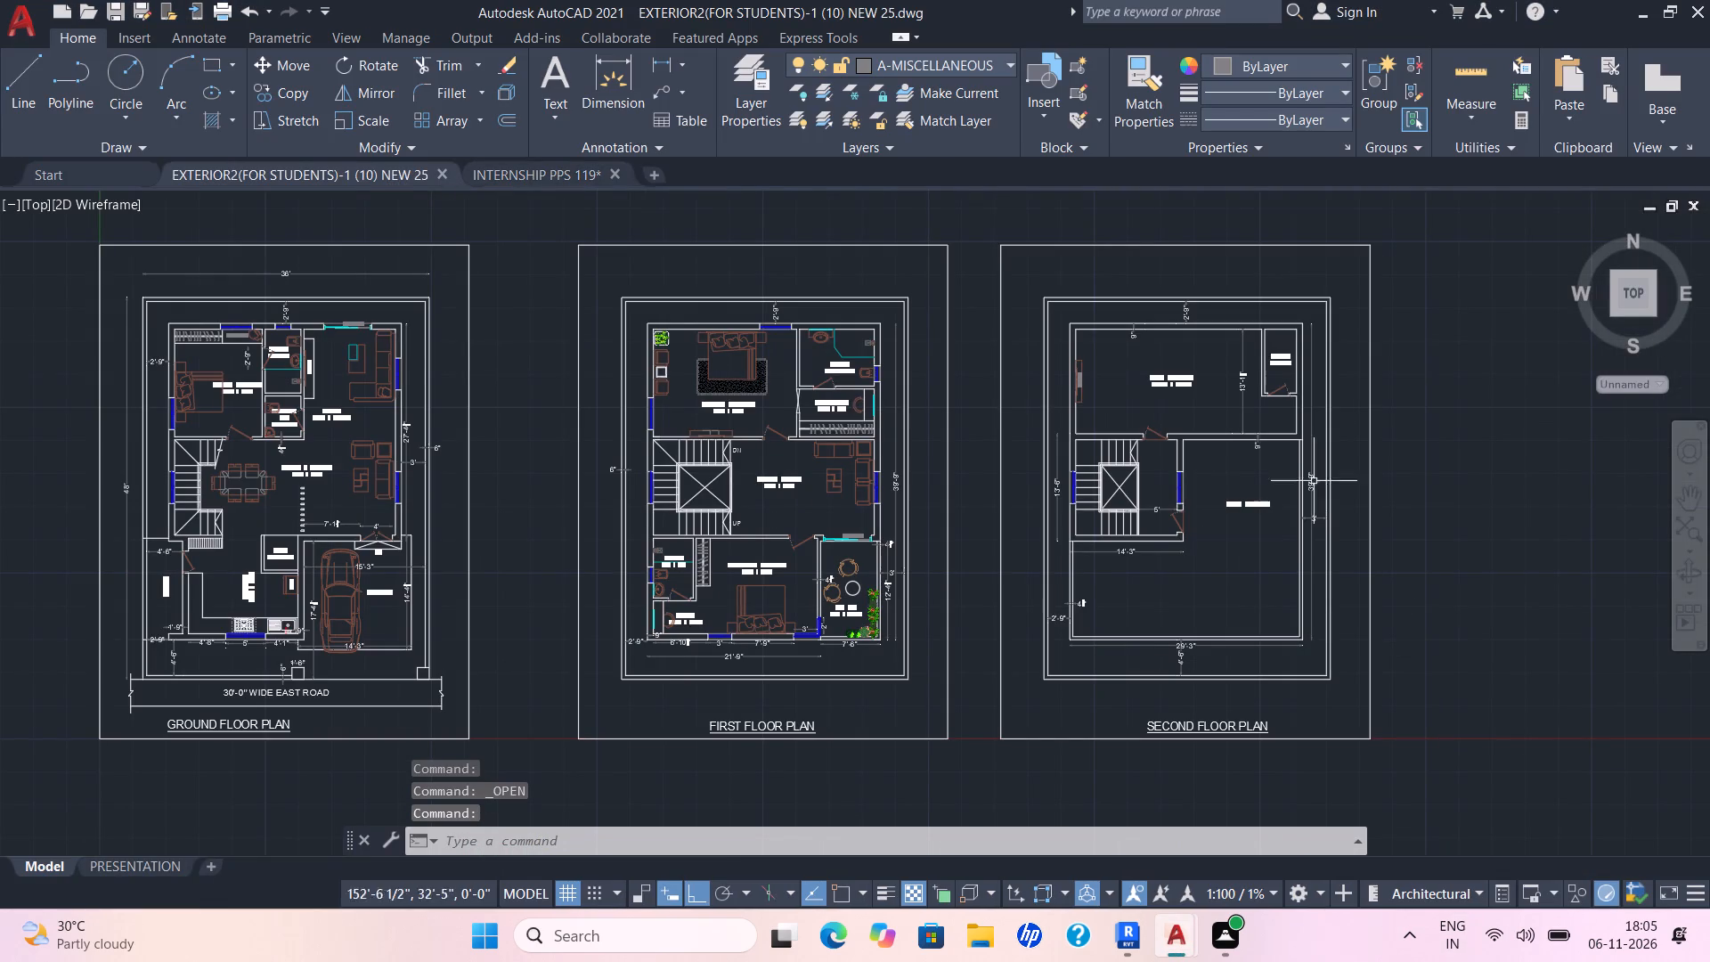
pyautogui.click(616, 175)
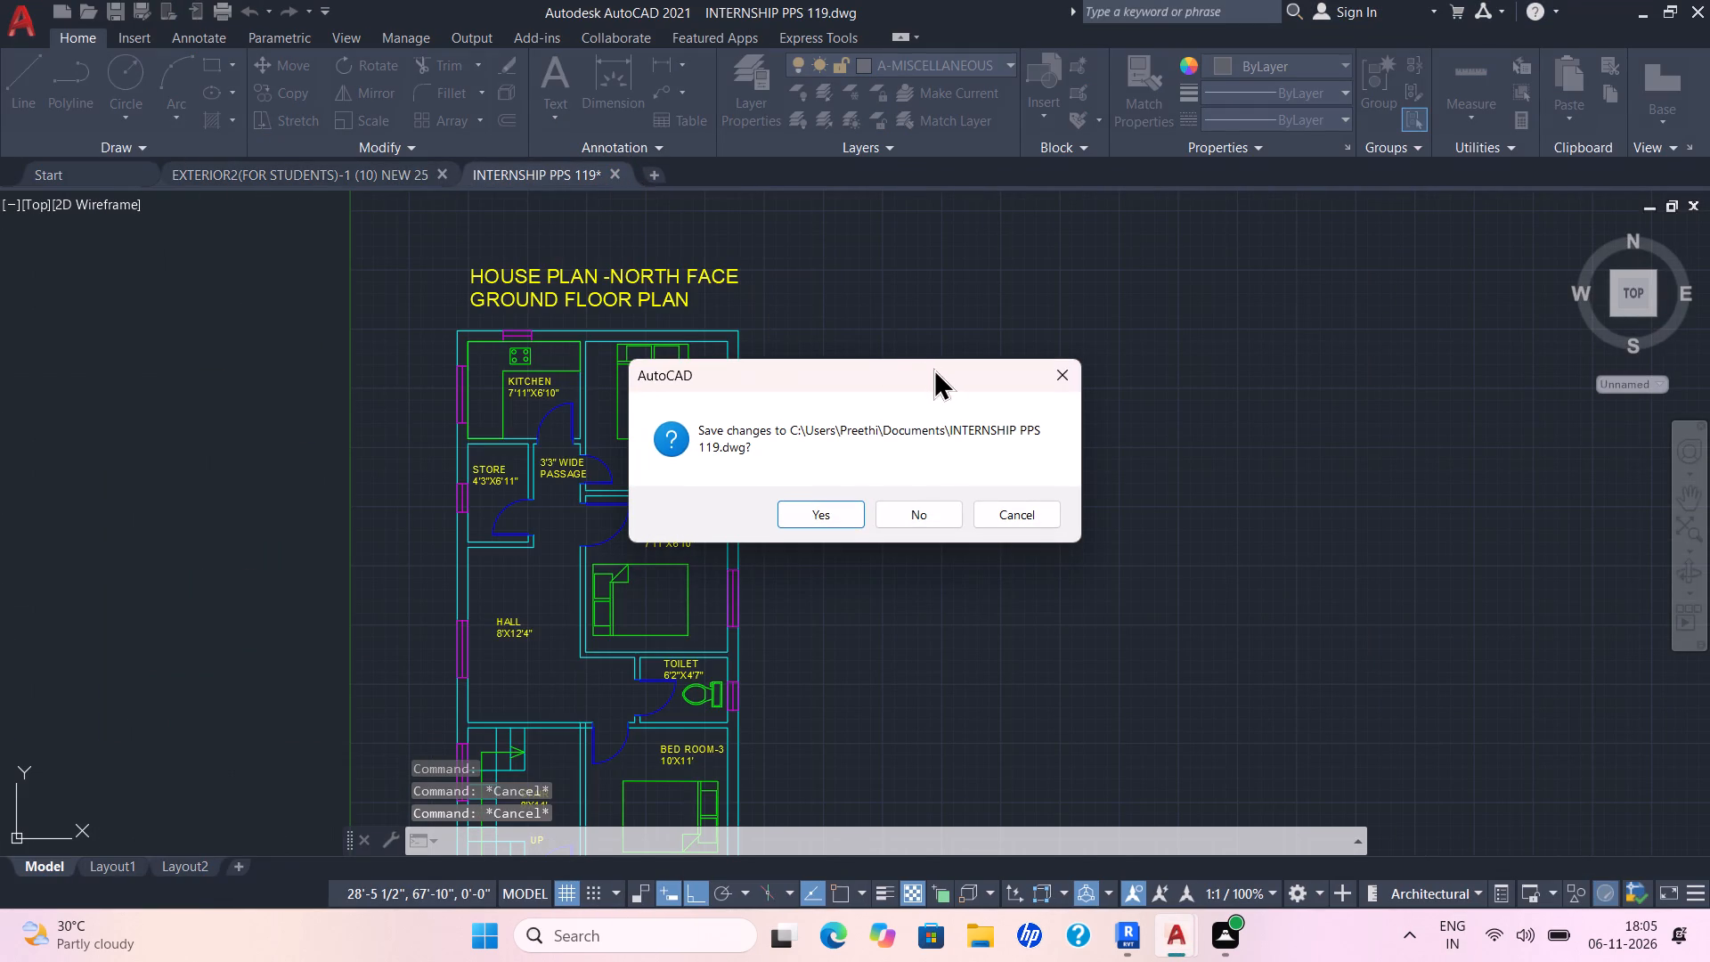
pyautogui.click(913, 511)
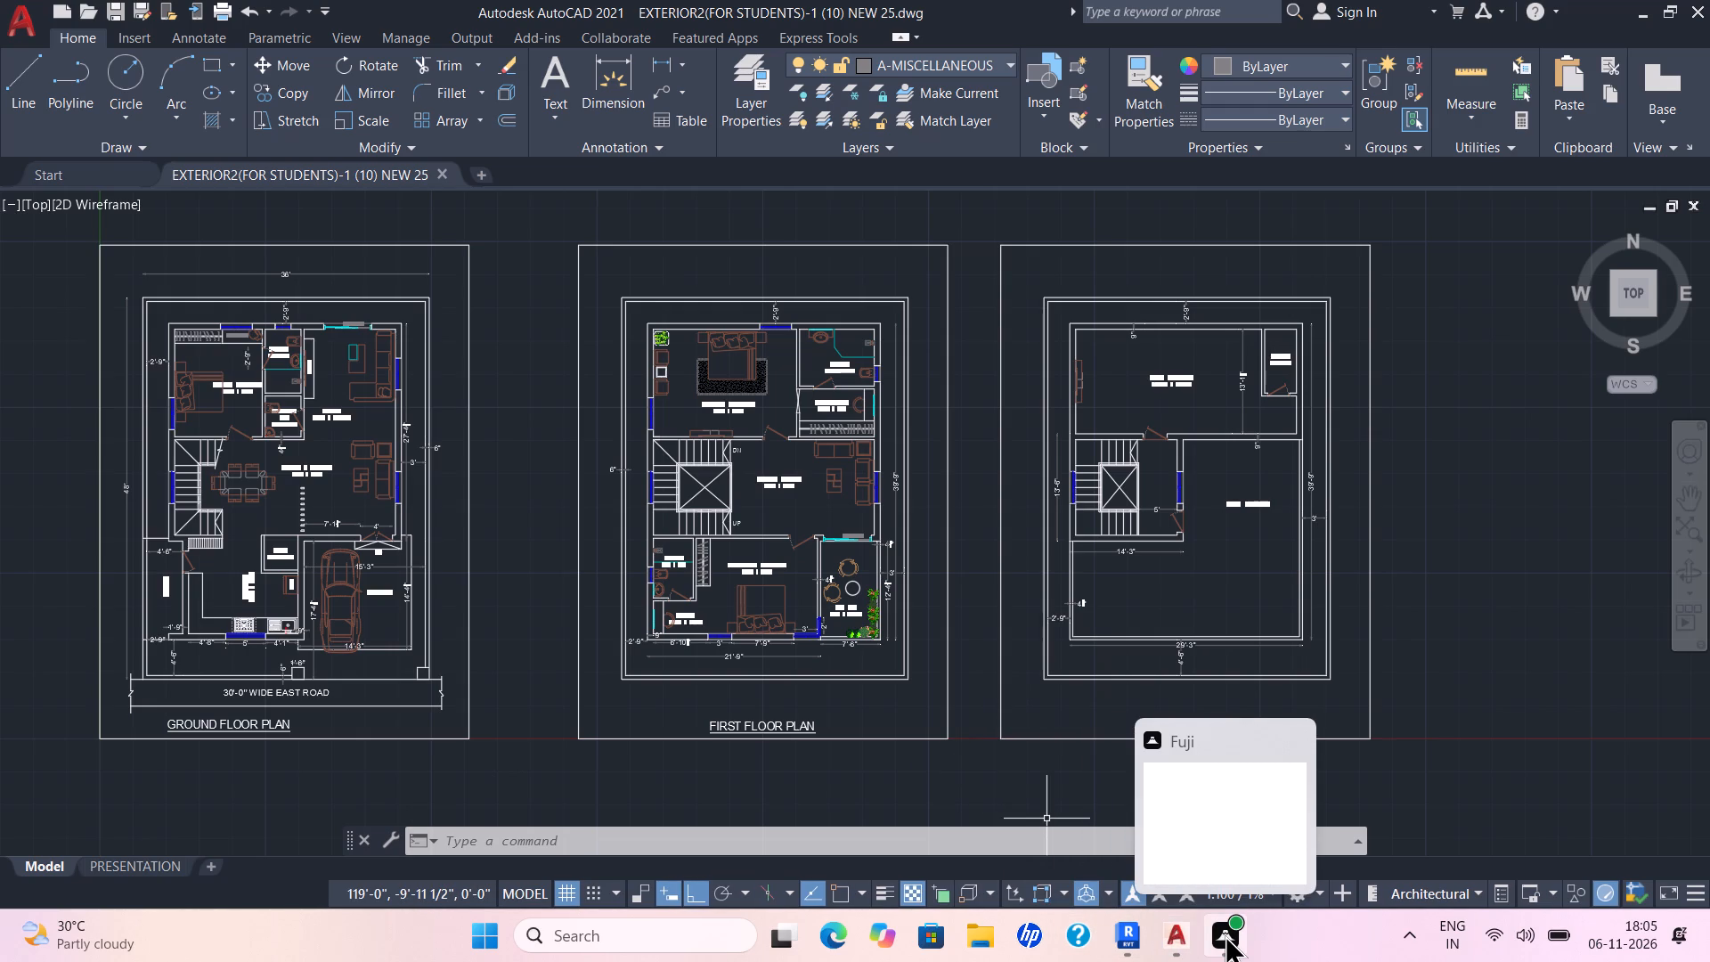
pyautogui.click(1139, 927)
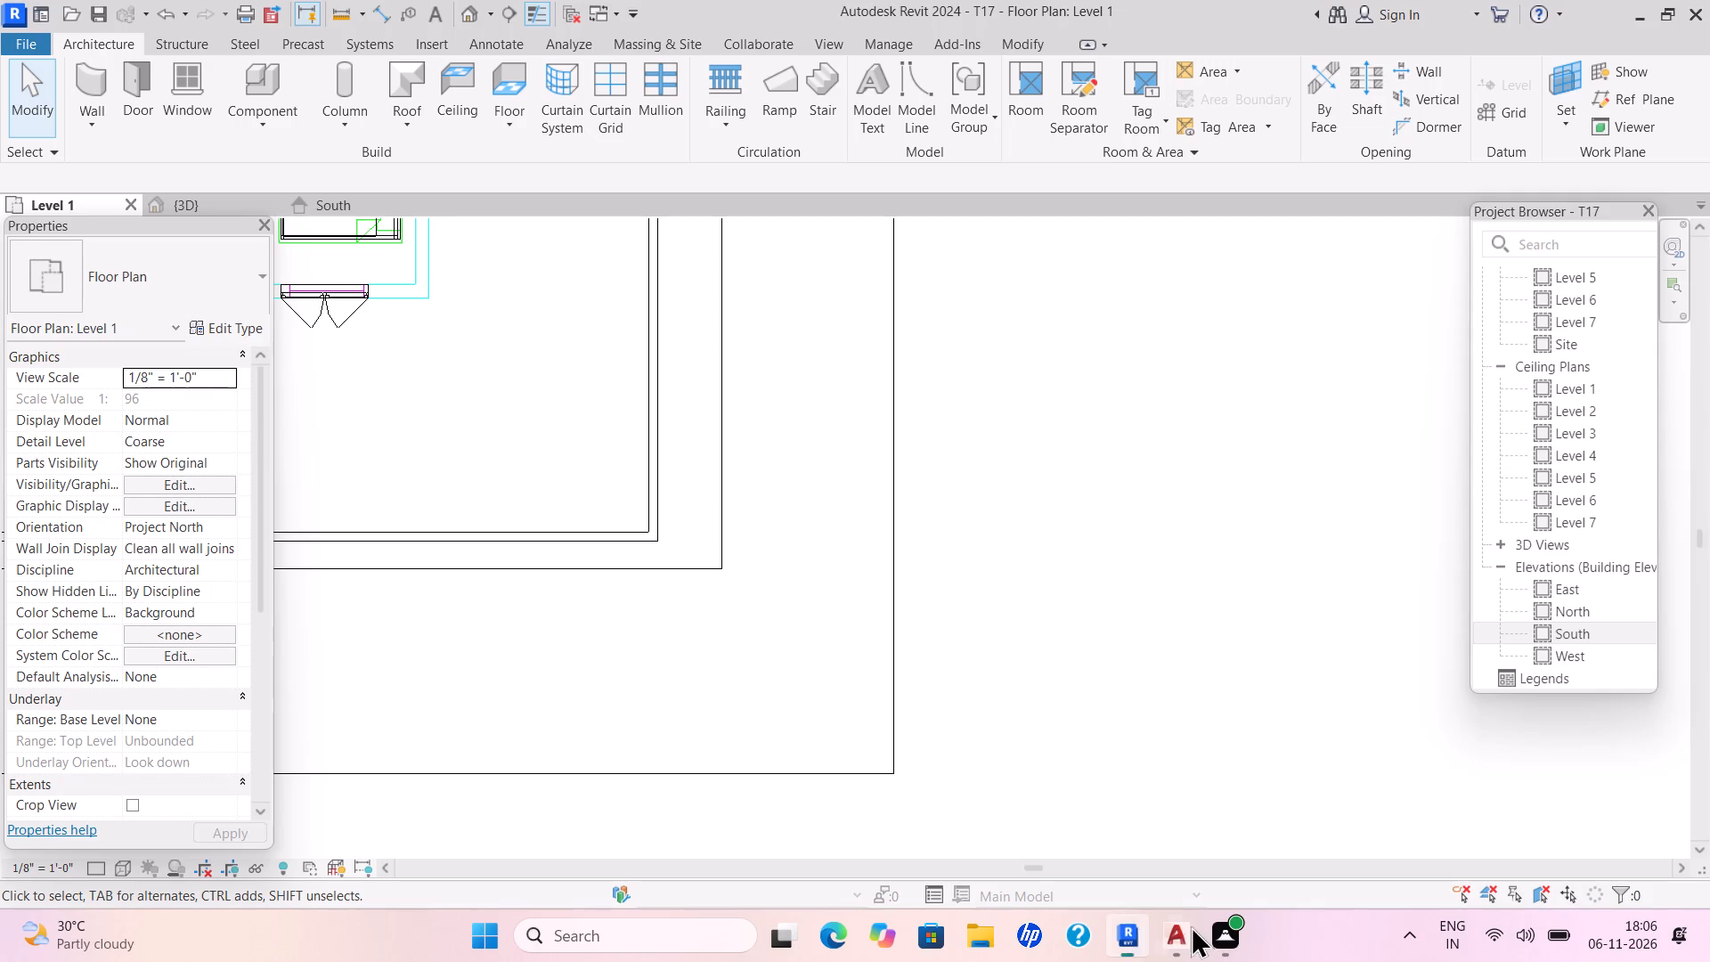